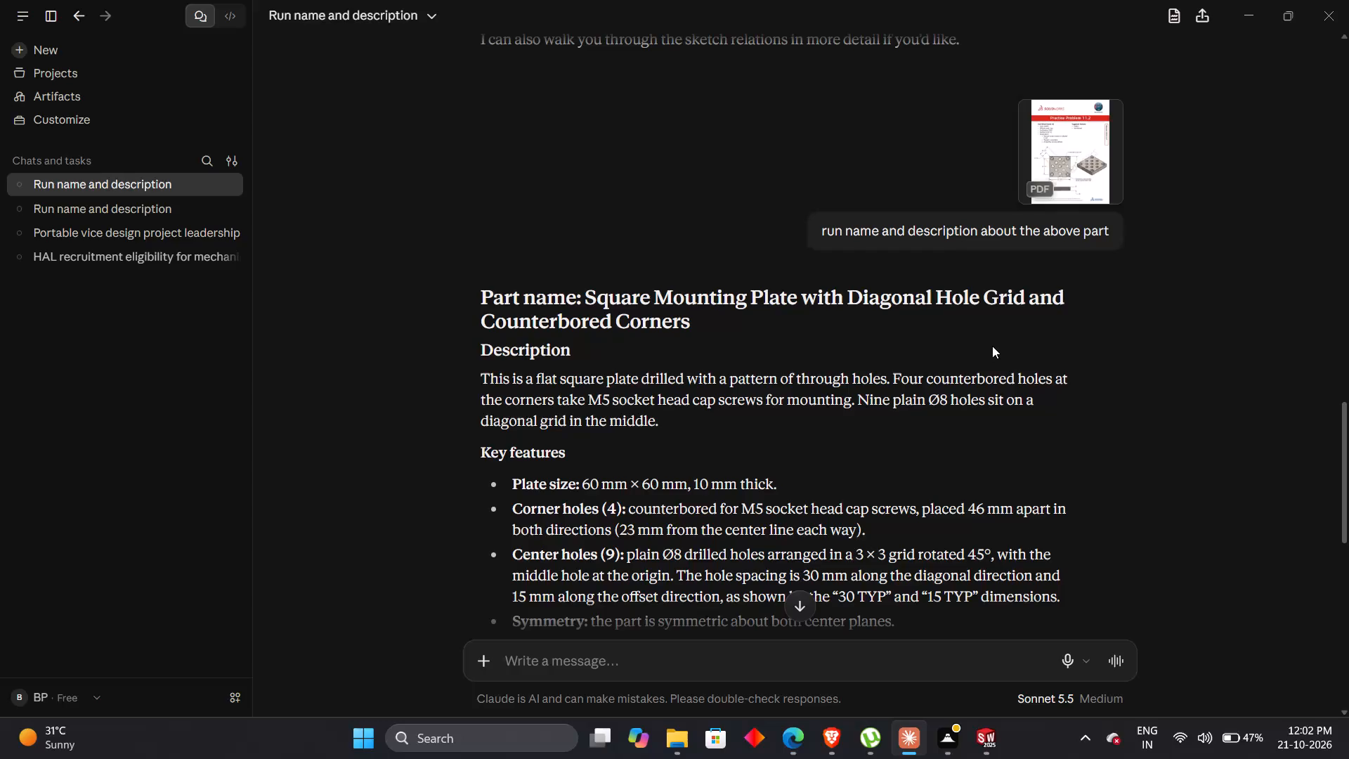
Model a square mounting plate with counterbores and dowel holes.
Preview the attached Practice Problem 11.2 PDF drawing of the square mounting plate in the chat, and close the preview.
scroll(993, 346, "up", 1)
double_click(1071, 266)
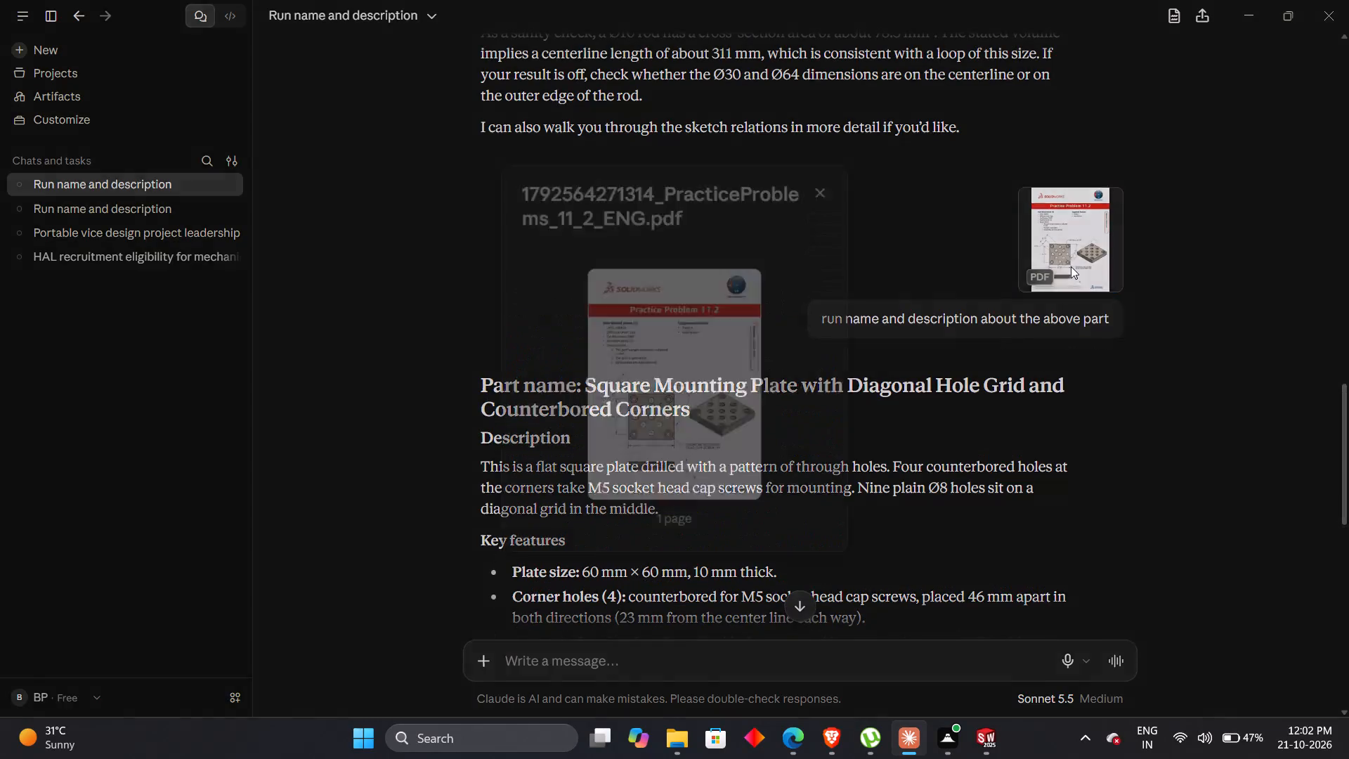
left_click(1025, 280)
left_click(1049, 264)
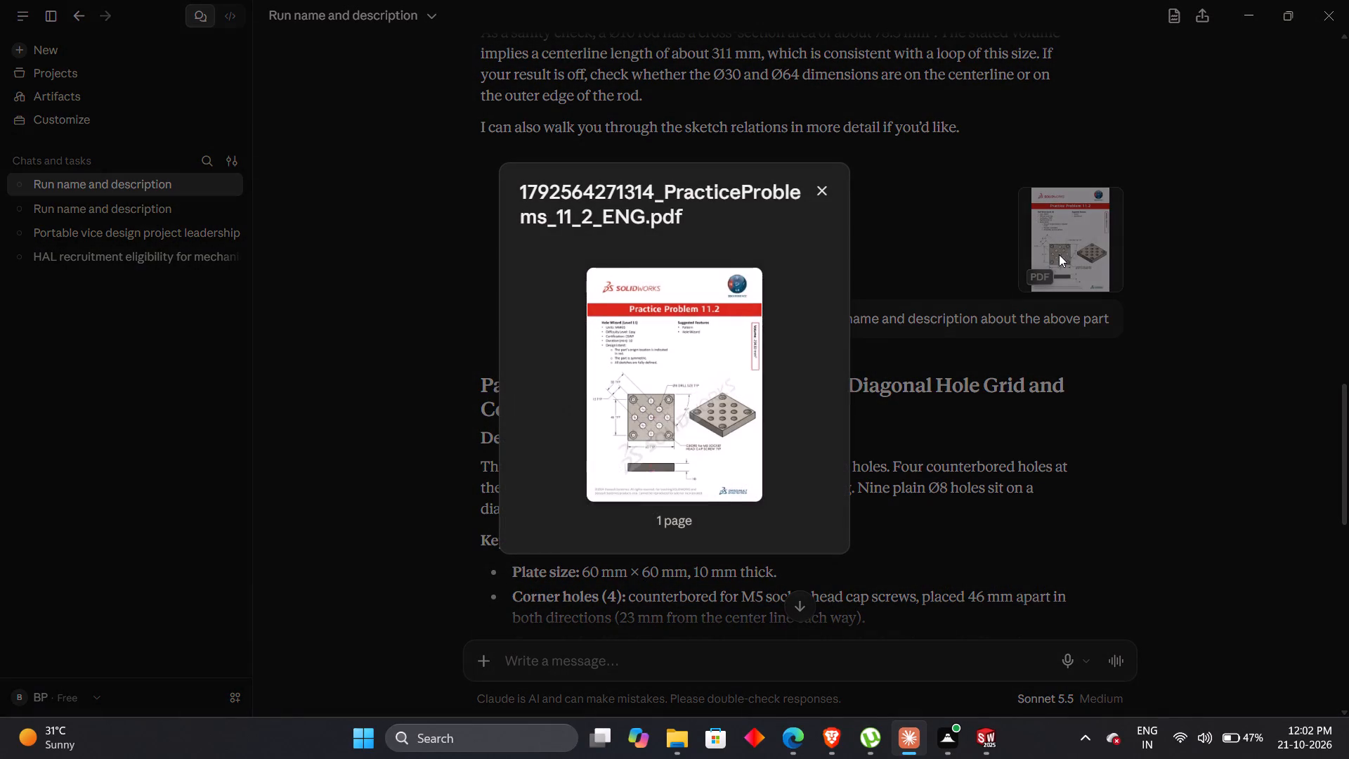
left_click(816, 189)
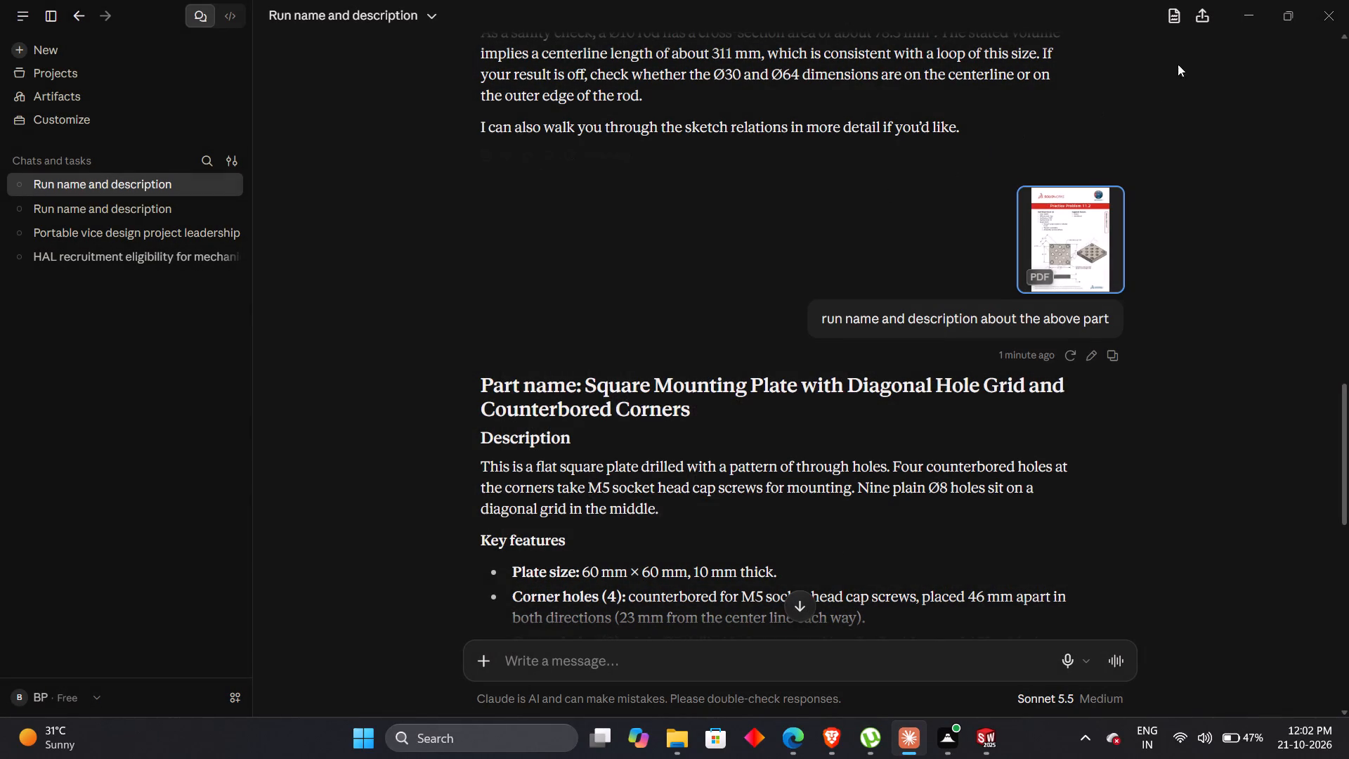
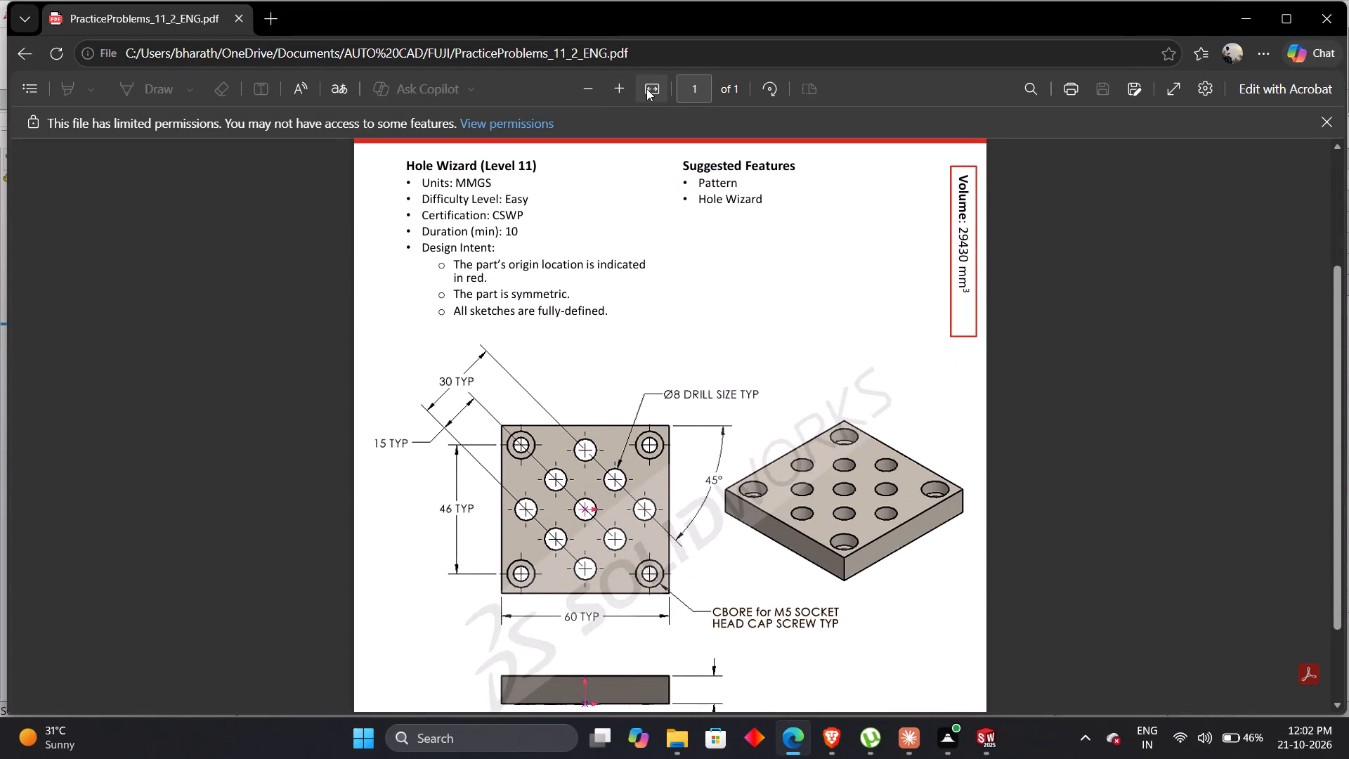
Examine the Practice Problem 11.2 drawing at page width, reading the plate's dimensions and the hole layout and callouts.
left_click(646, 89)
scroll(662, 332, "down", 4)
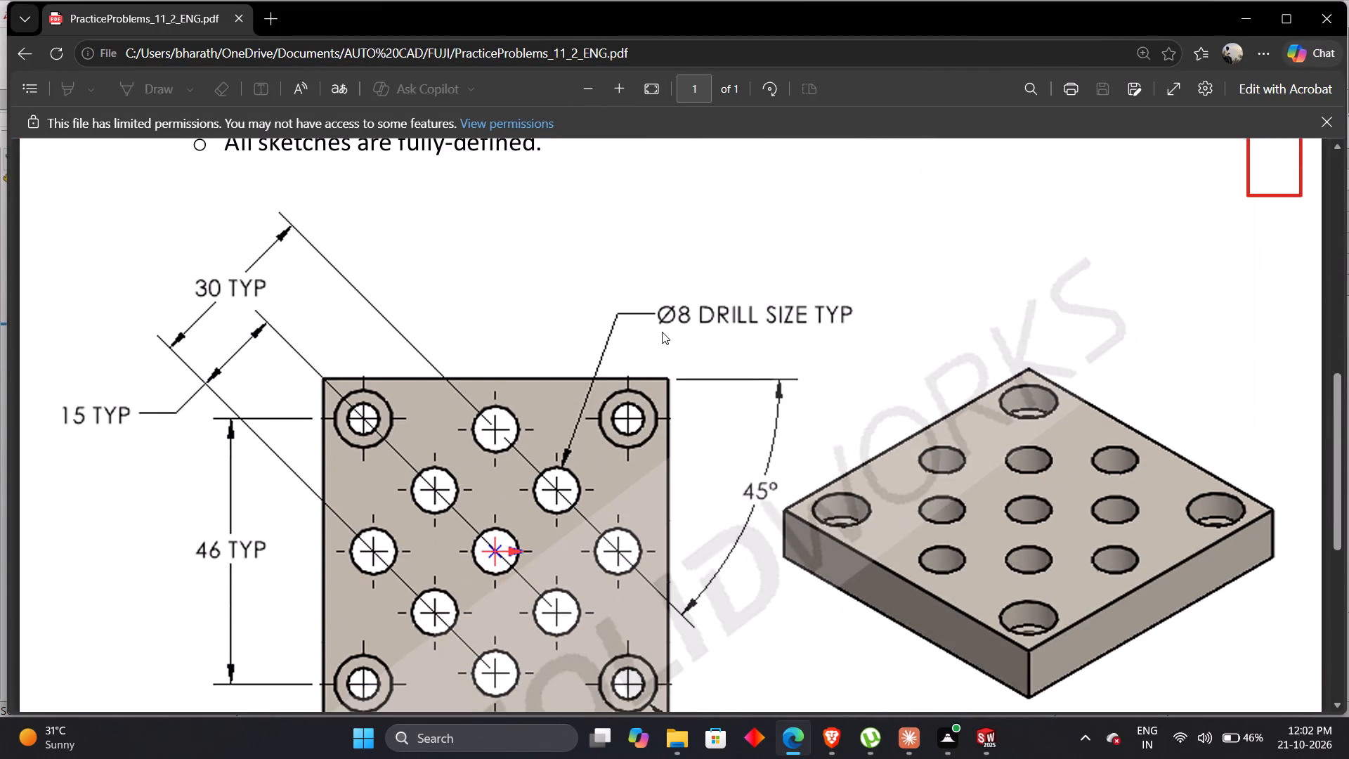
scroll(662, 332, "down", 1)
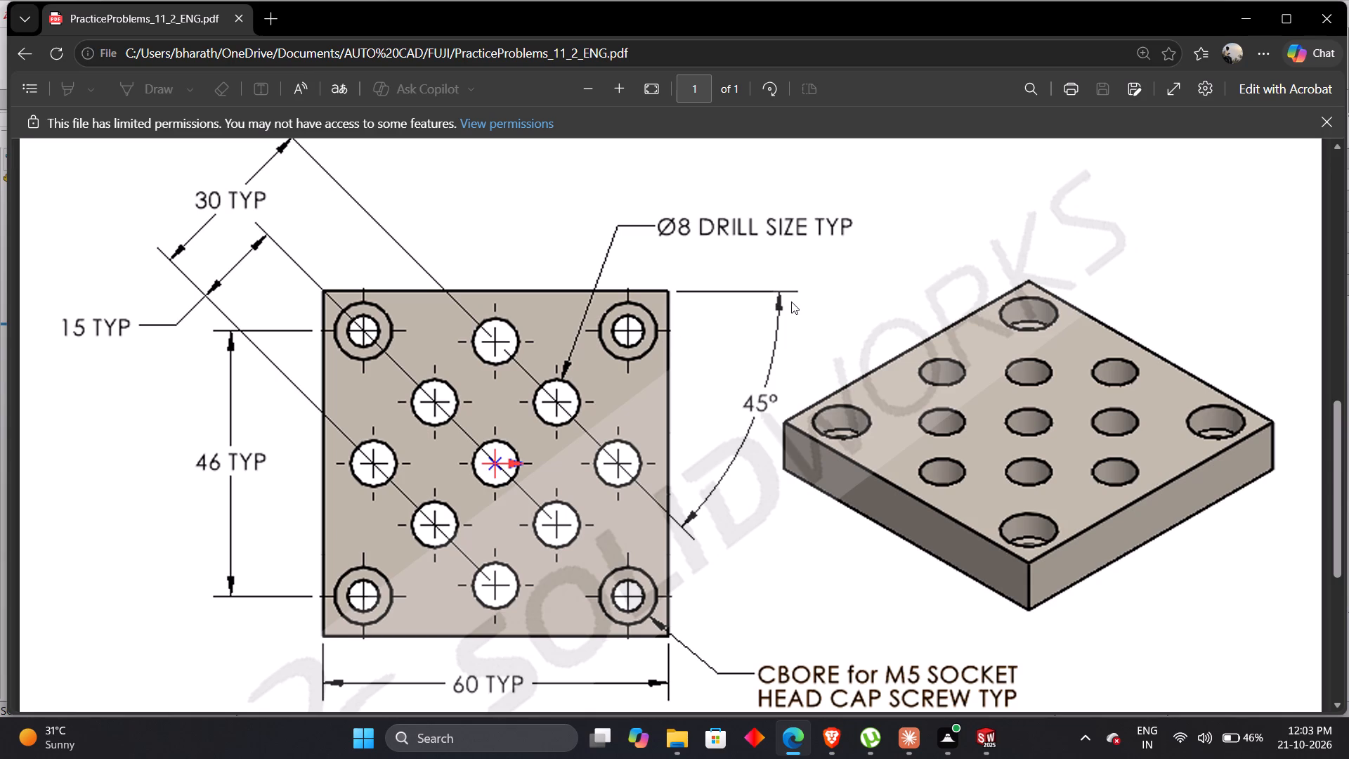
key("Escape")
scroll(639, 503, "up", 1)
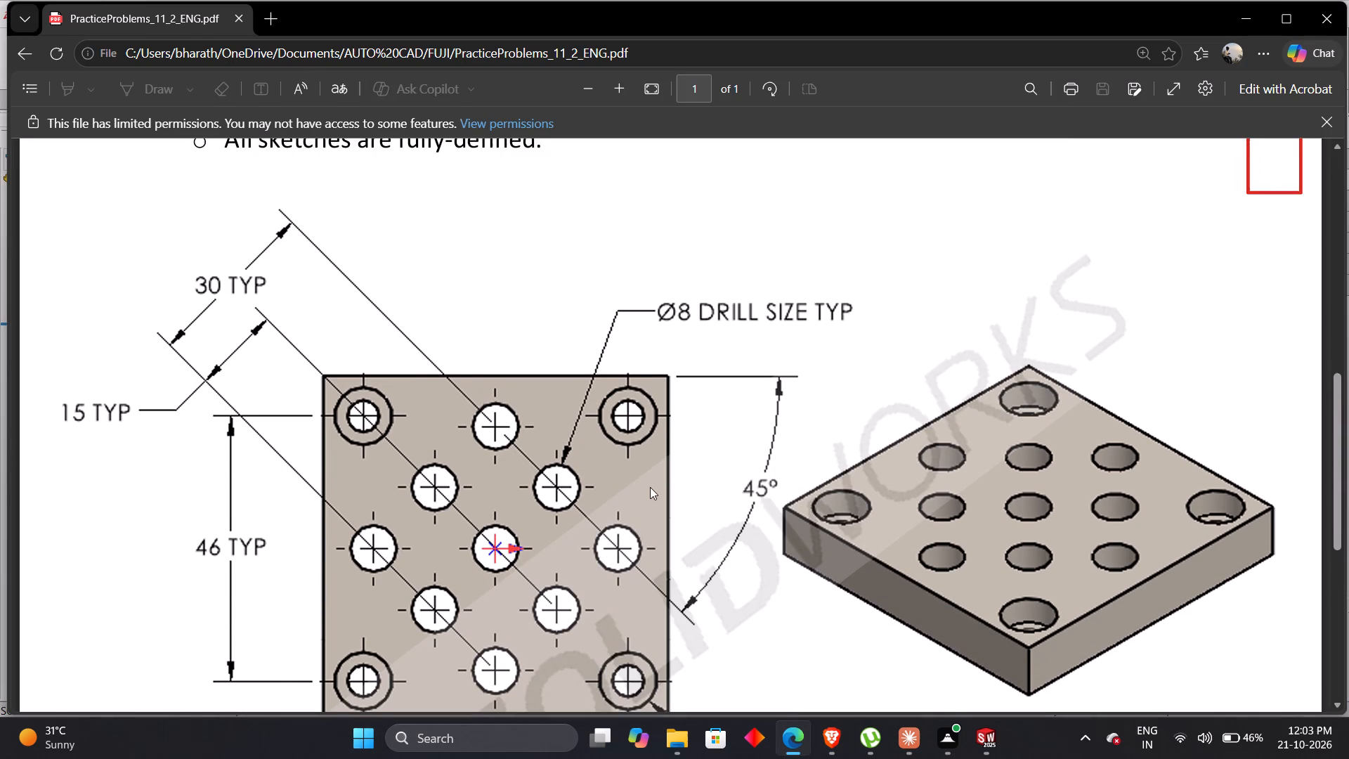
scroll(650, 487, "down", 2)
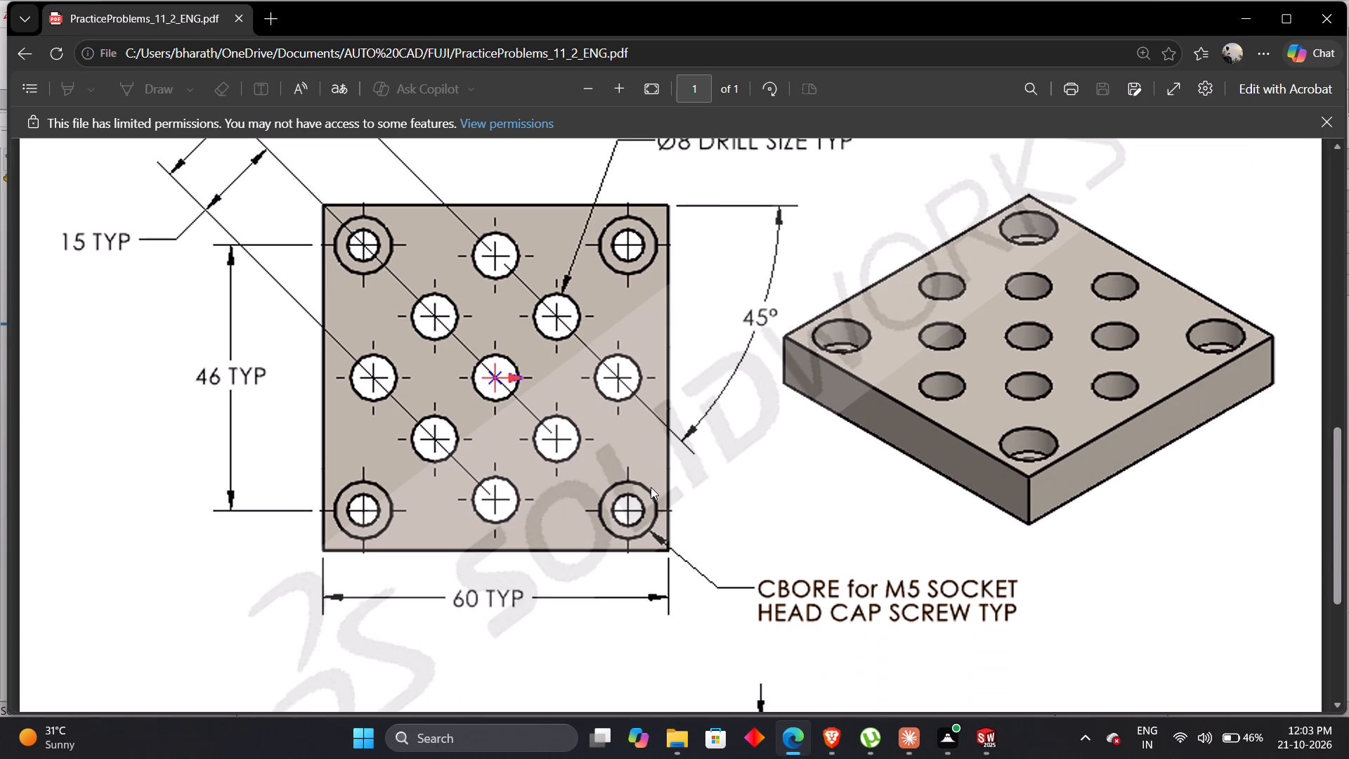
scroll(652, 487, "down", 1)
scroll(556, 586, "up", 2)
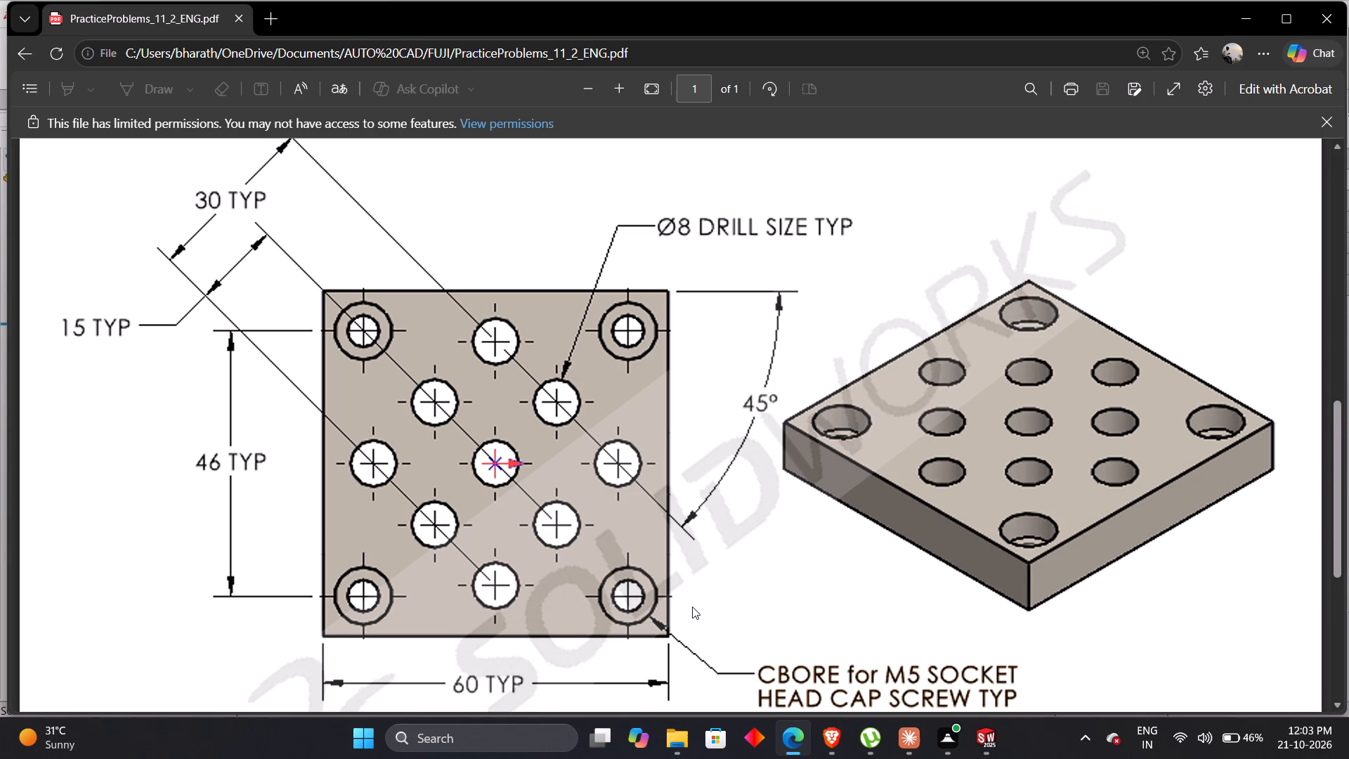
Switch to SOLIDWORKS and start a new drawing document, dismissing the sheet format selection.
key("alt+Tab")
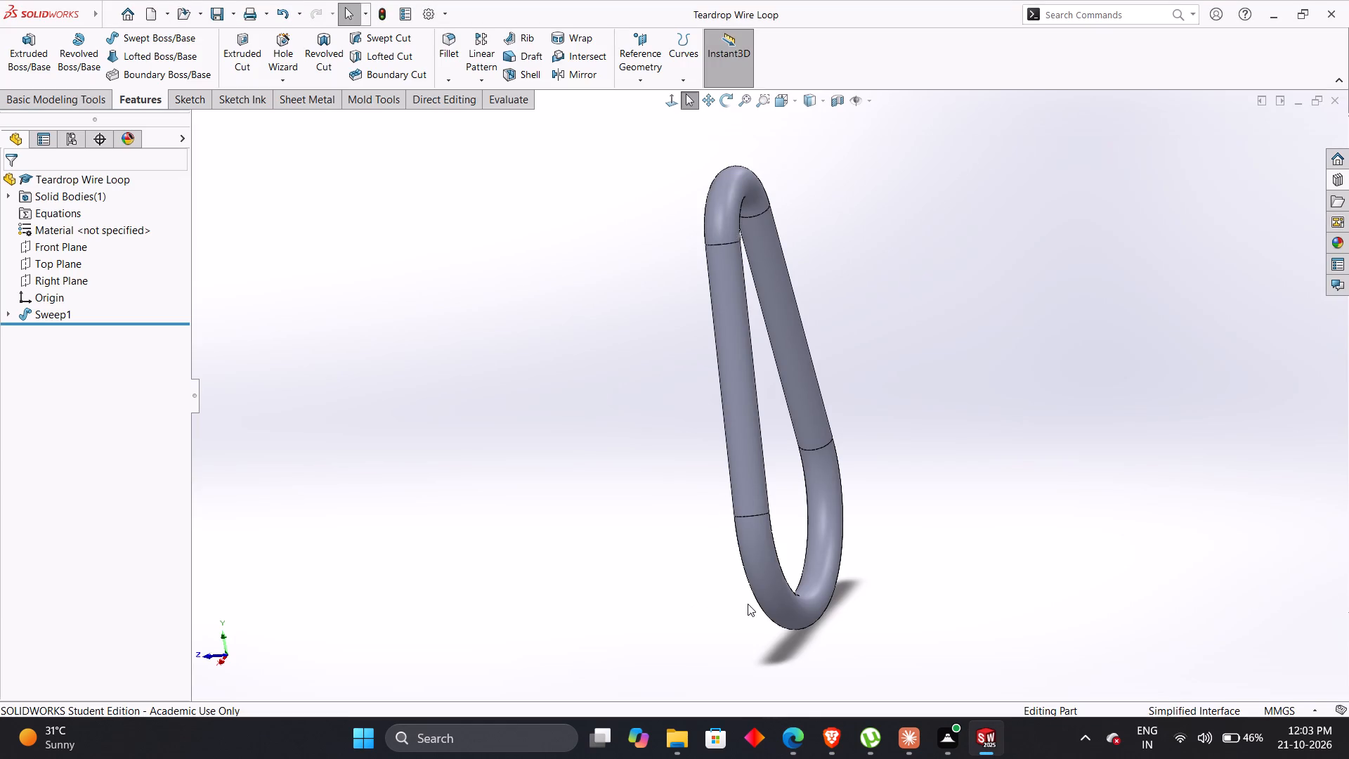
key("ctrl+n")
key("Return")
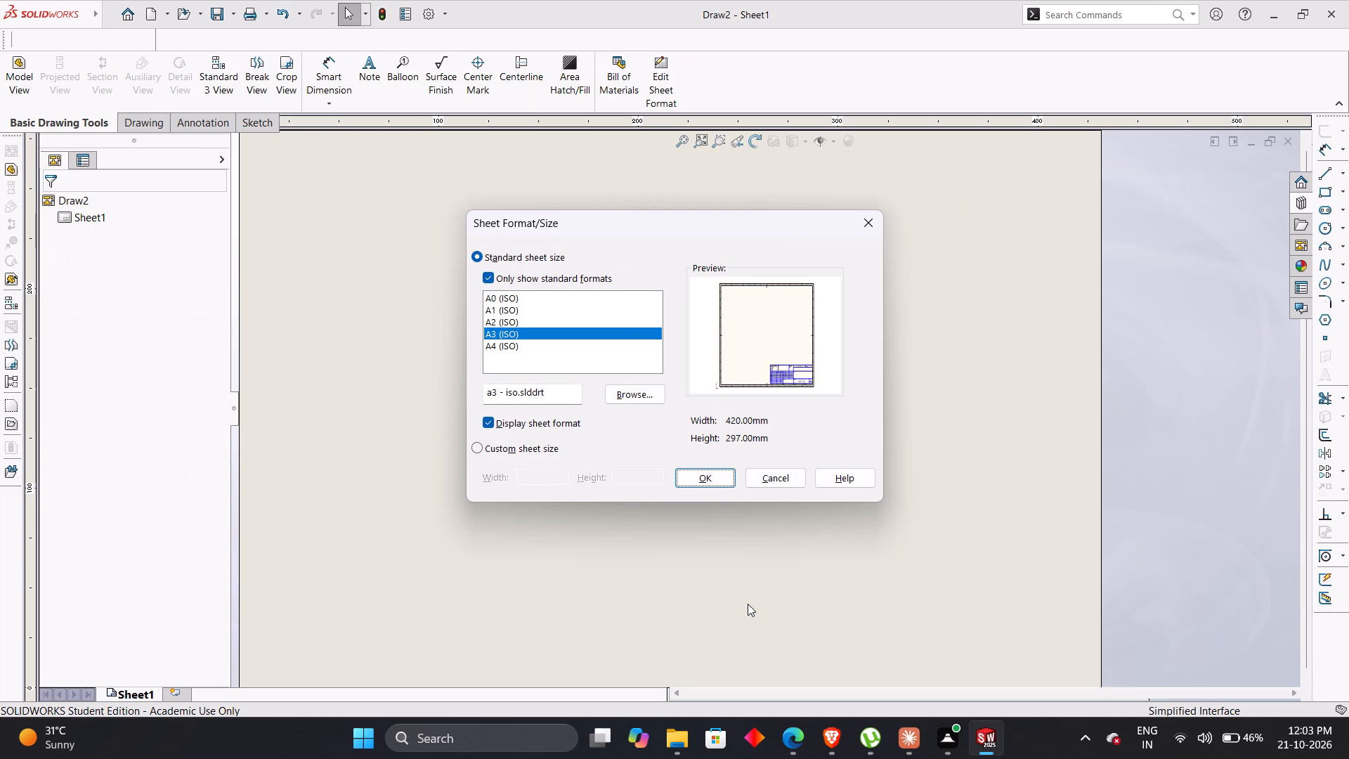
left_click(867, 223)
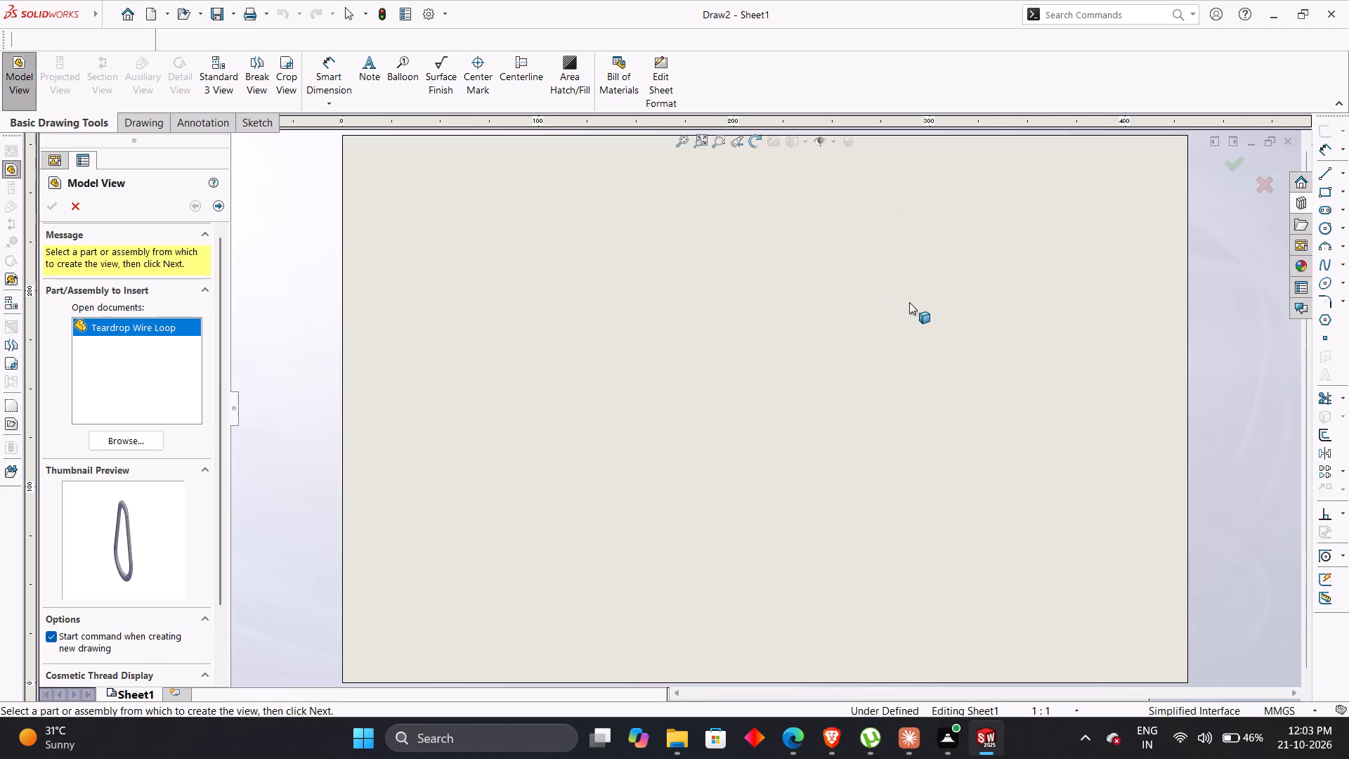
Create a new part document.
key("ctrl+n")
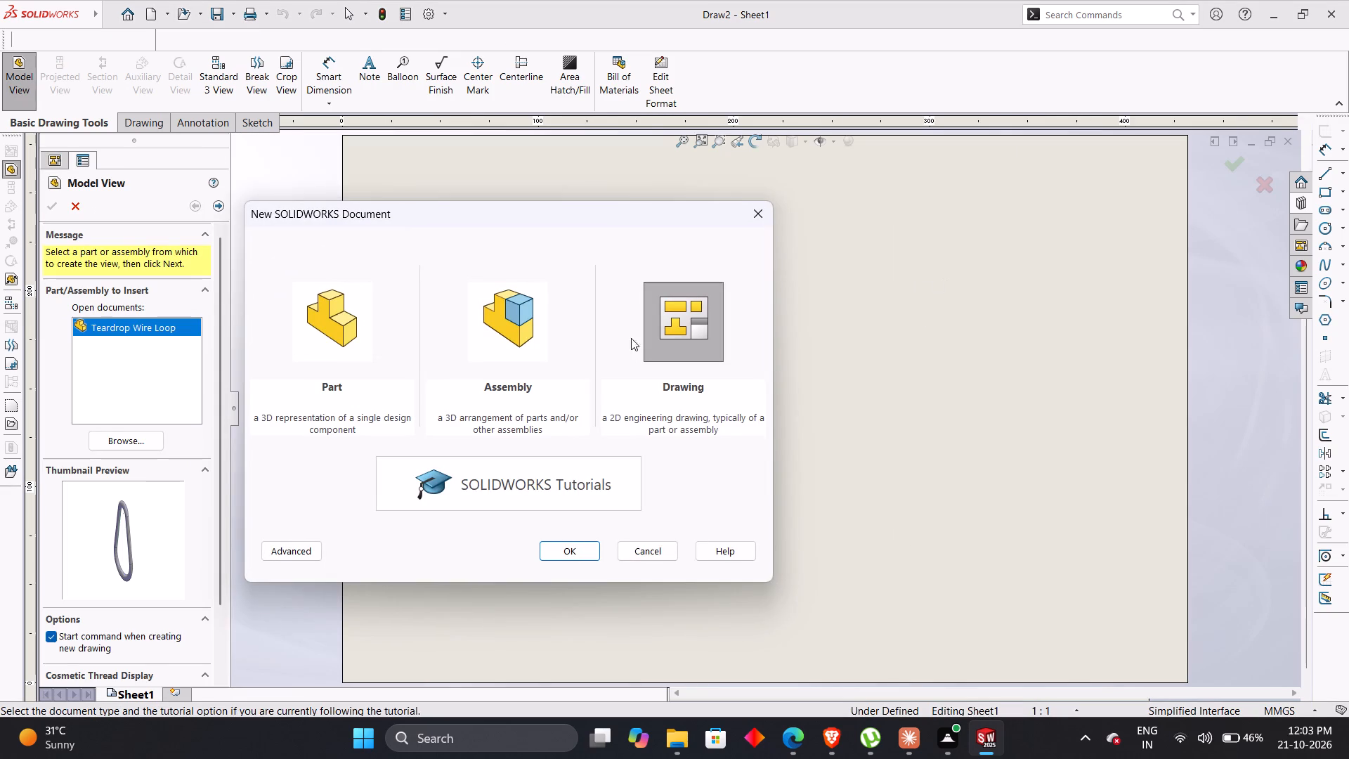
left_click(315, 335)
left_click(580, 550)
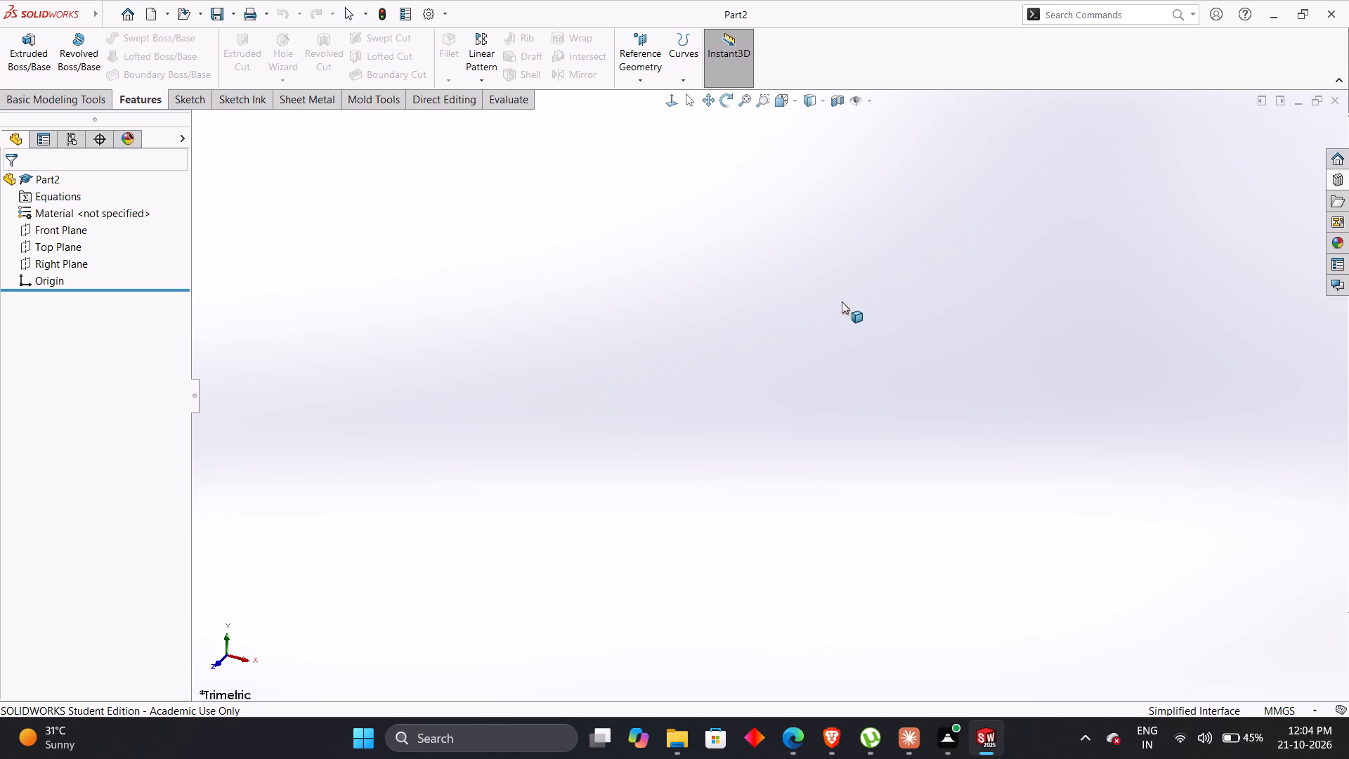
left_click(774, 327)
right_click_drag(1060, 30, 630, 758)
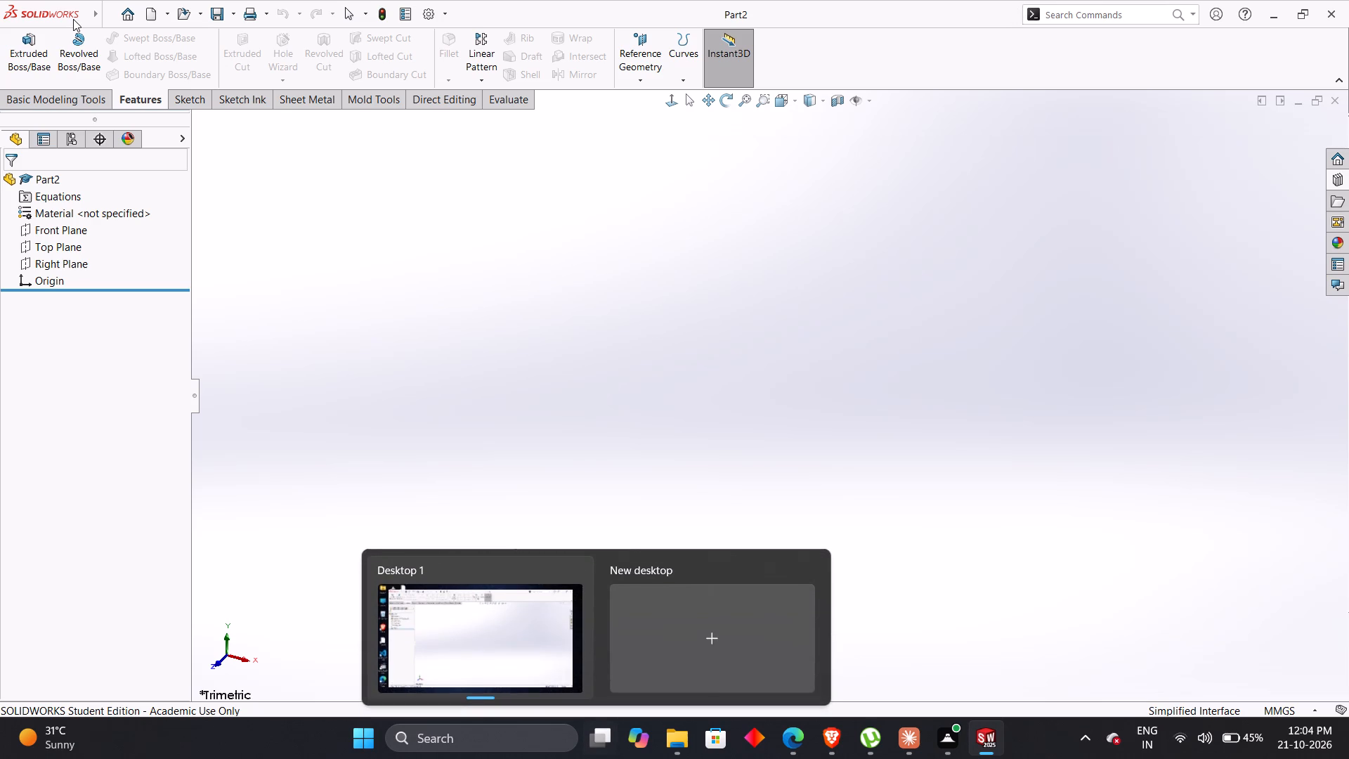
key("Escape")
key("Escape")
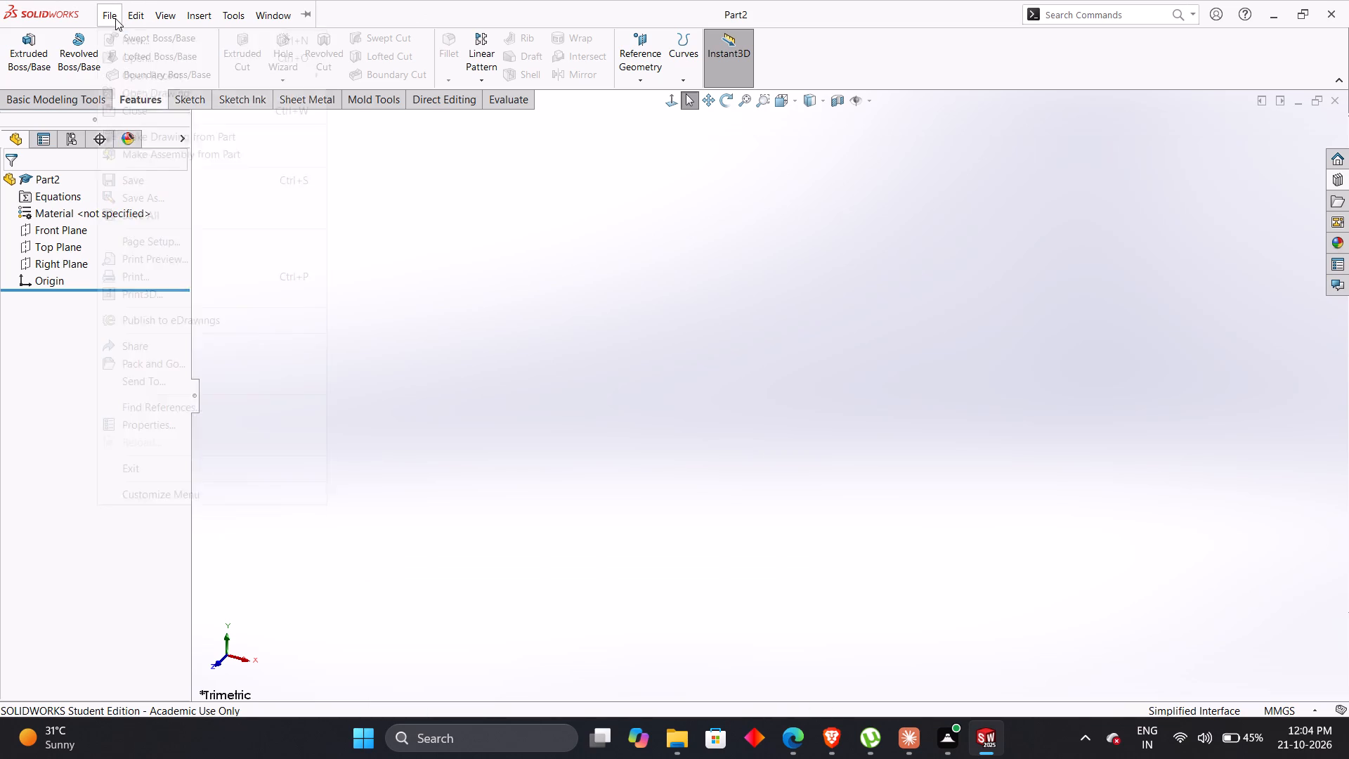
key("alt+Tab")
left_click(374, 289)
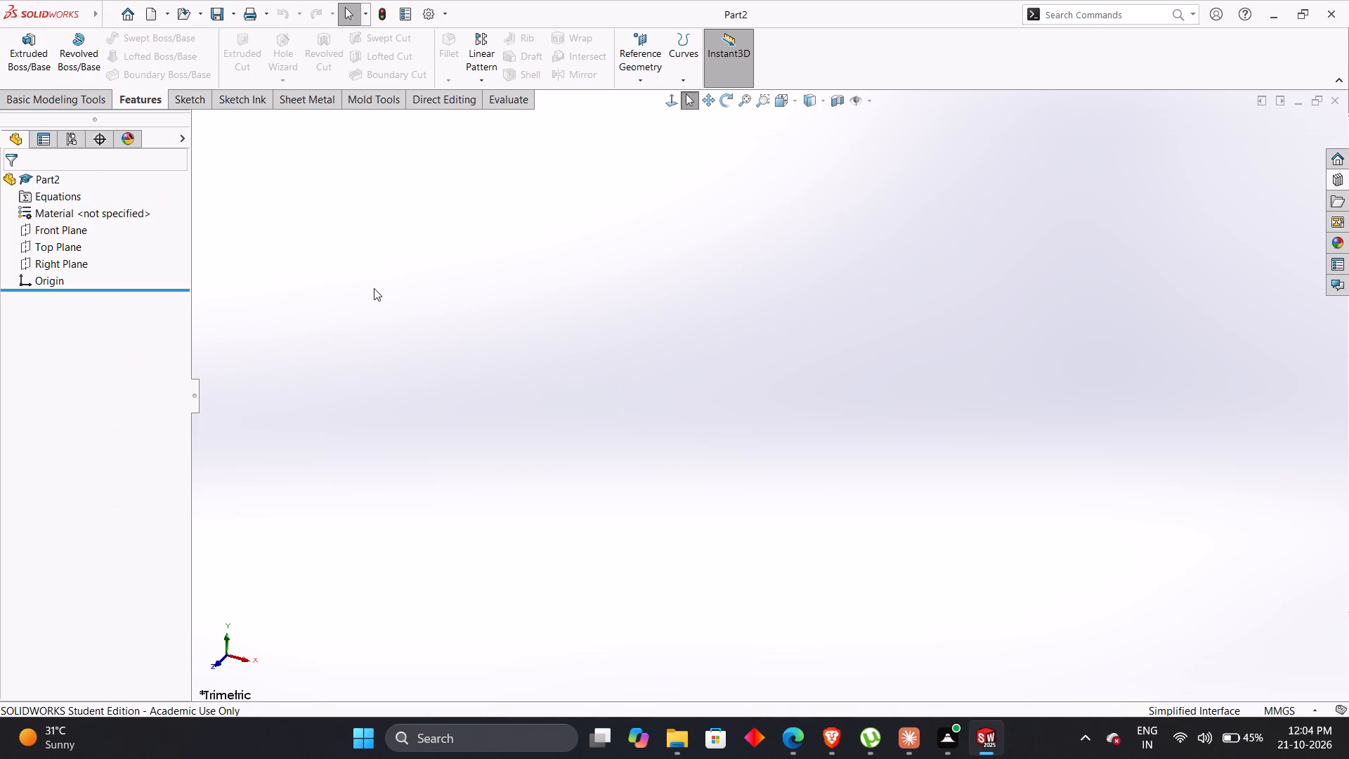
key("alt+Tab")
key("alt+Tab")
Sketch a center rectangle about 146 by 87 mm on the Top Plane, centred on the origin.
left_click(178, 108)
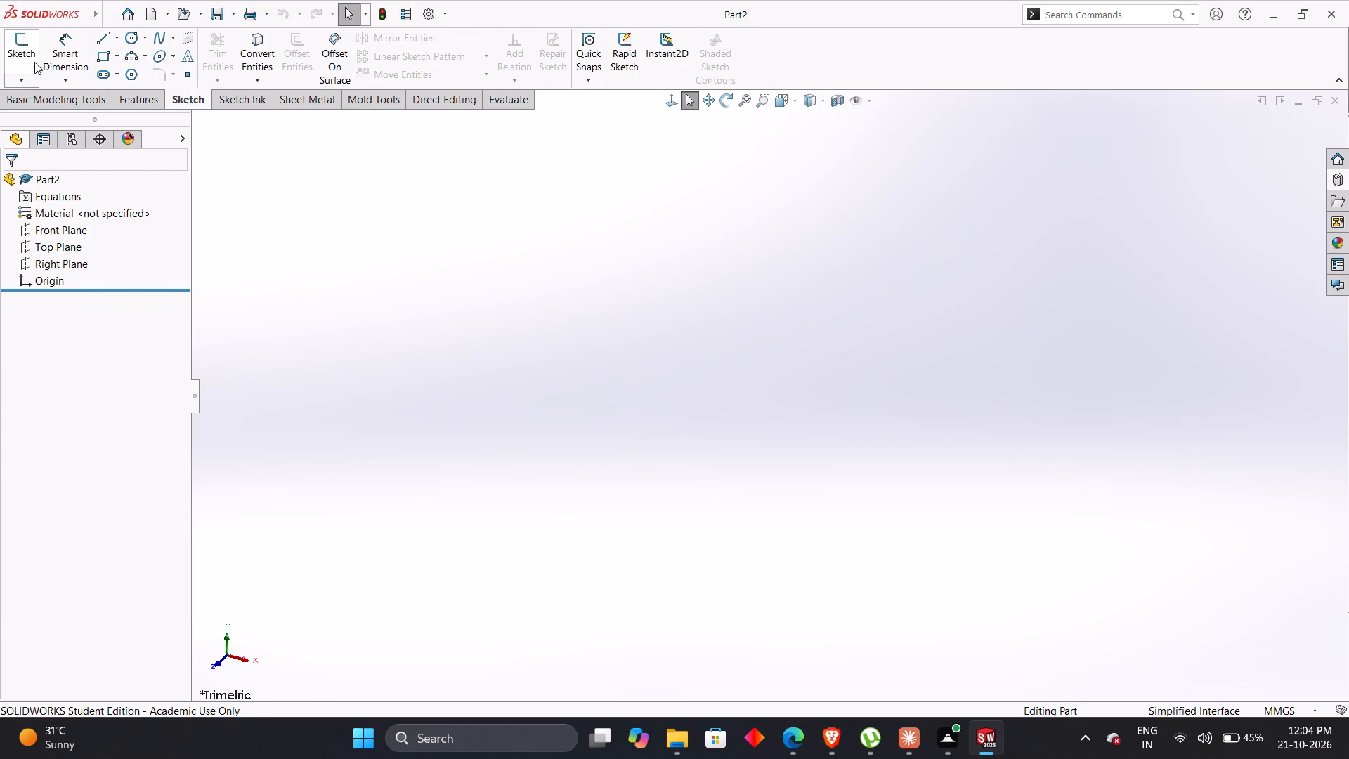
left_click(20, 53)
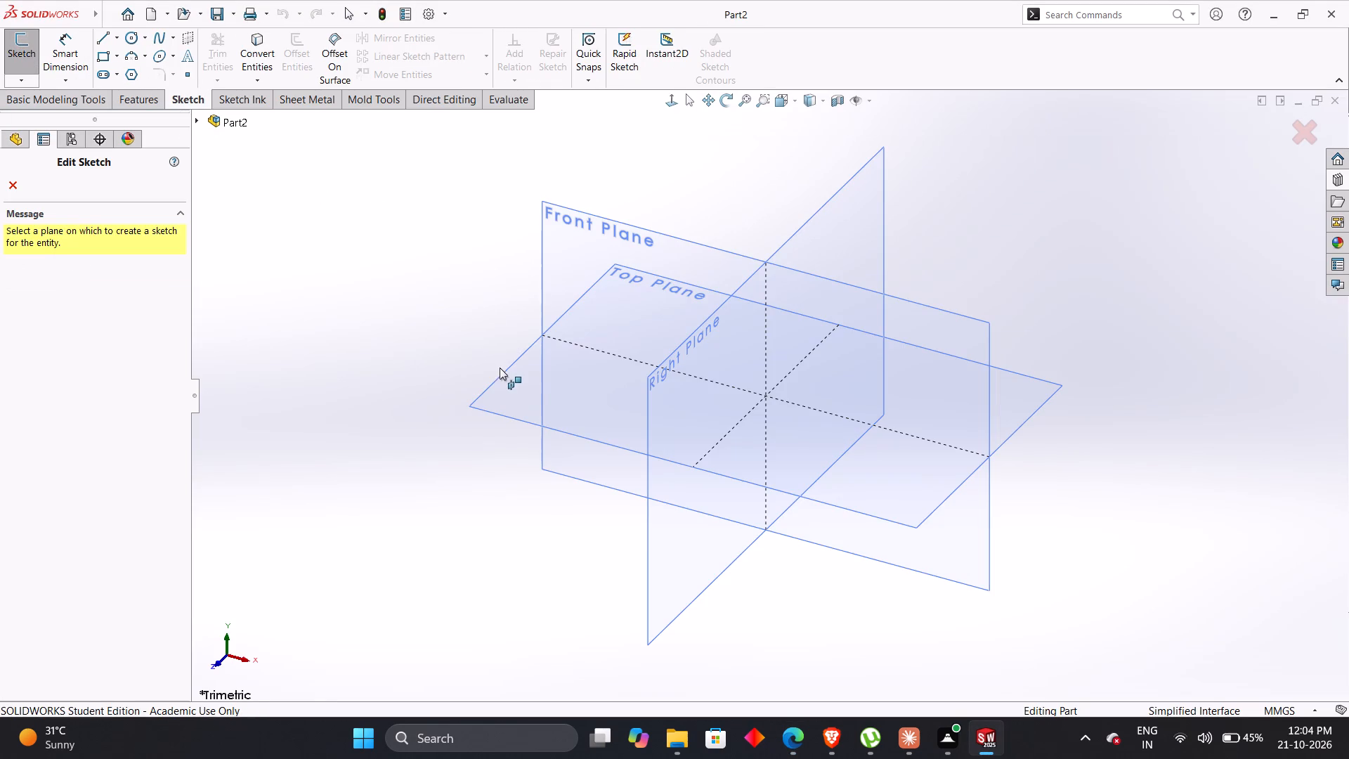
left_click(505, 384)
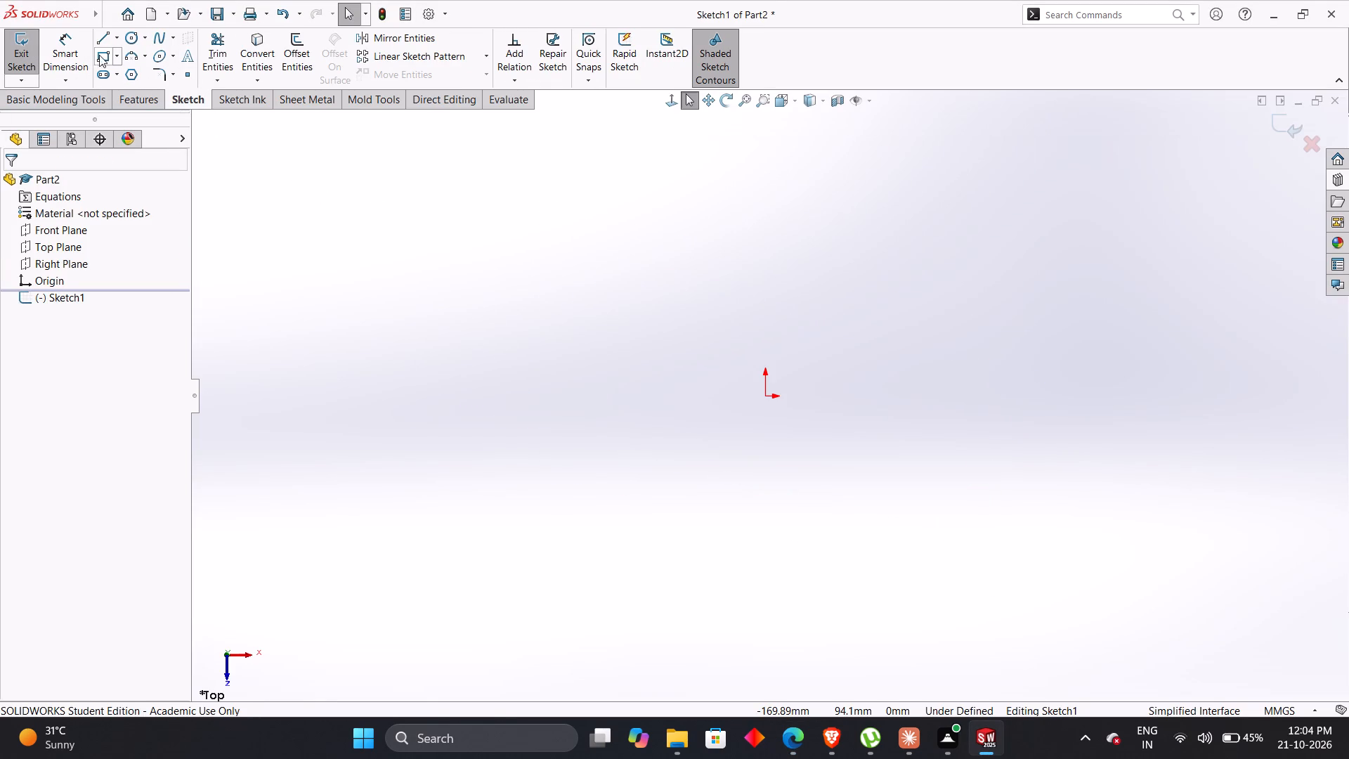
left_click(115, 55)
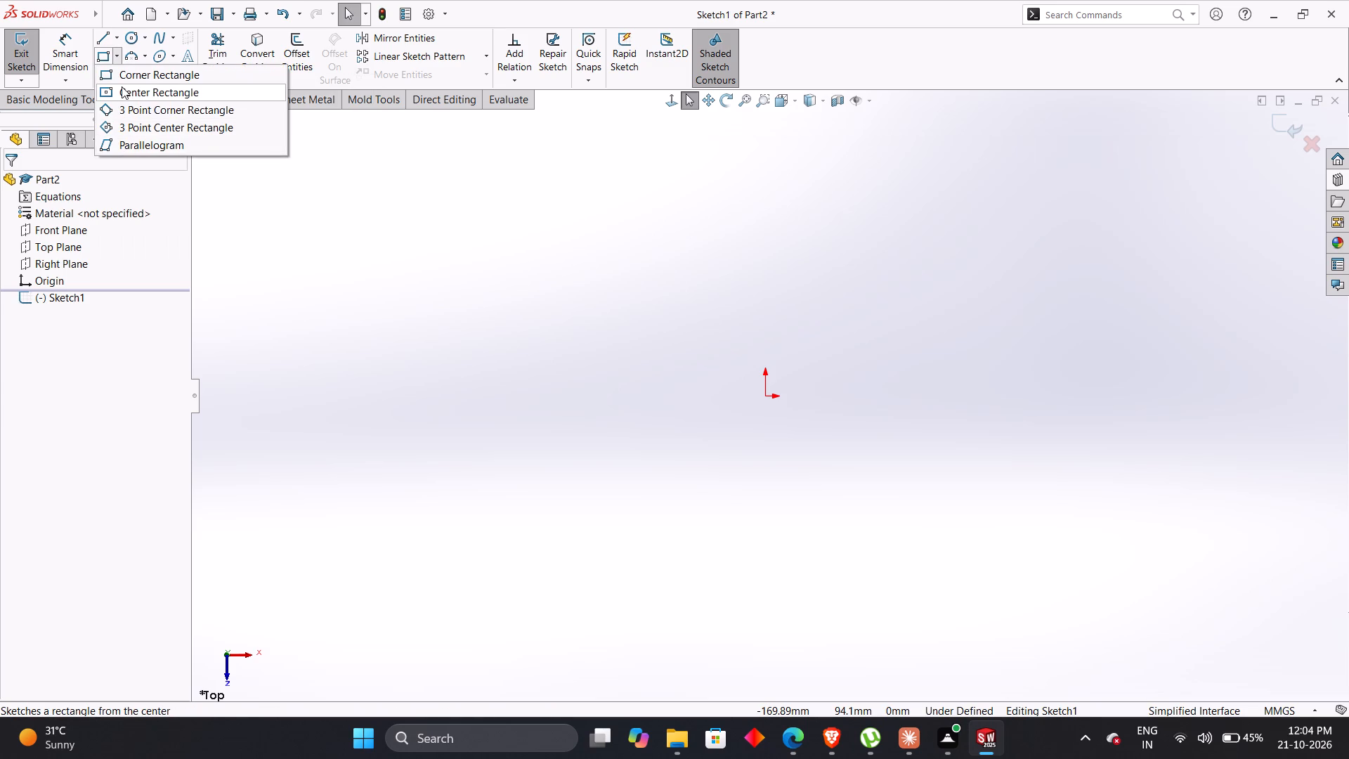
left_click(122, 83)
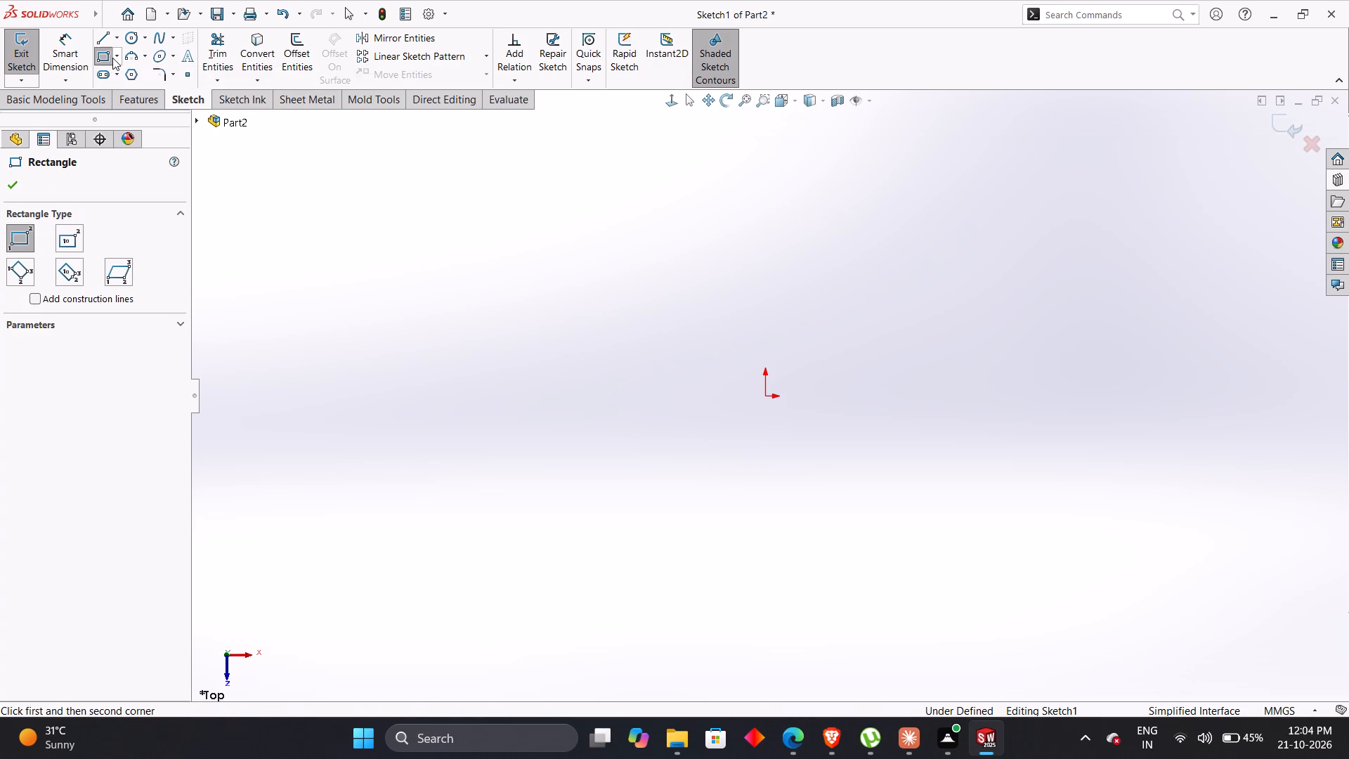
left_click(112, 58)
left_click(126, 85)
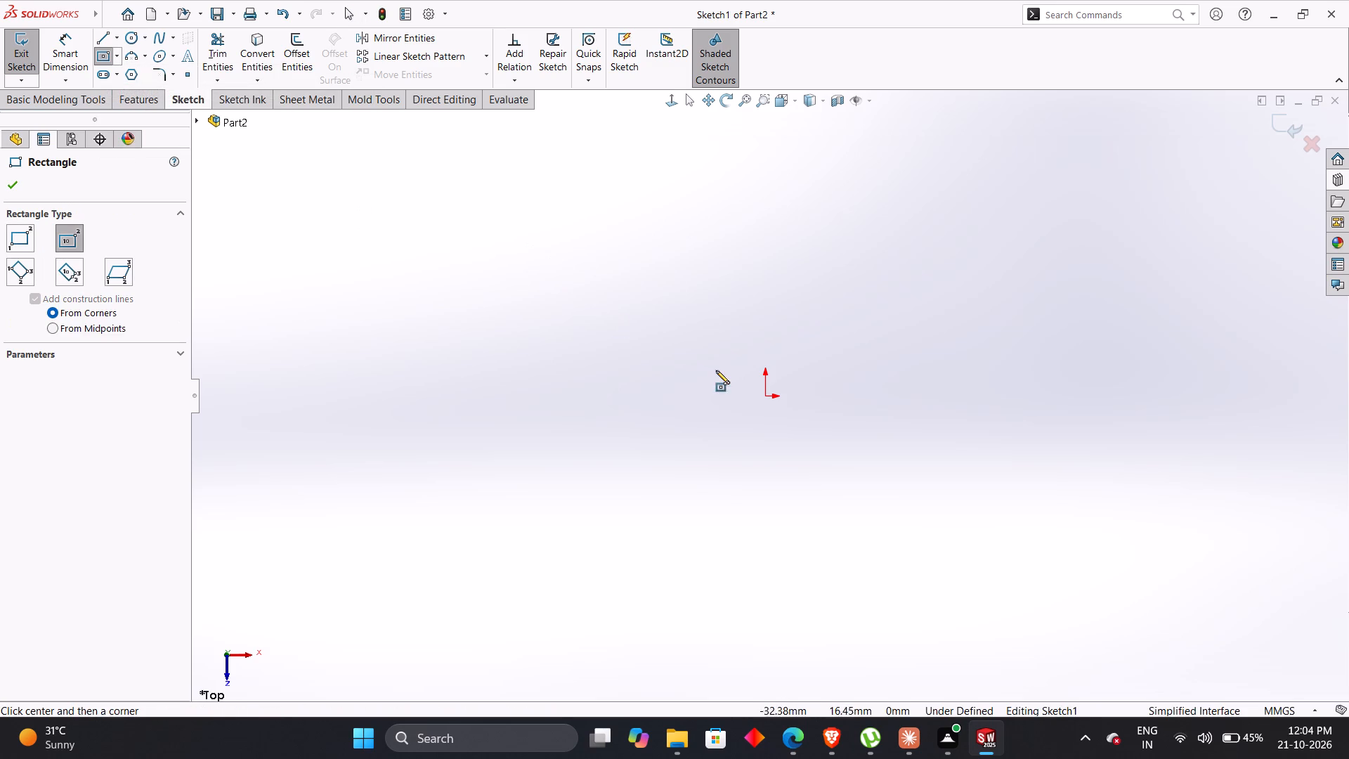
left_click(769, 396)
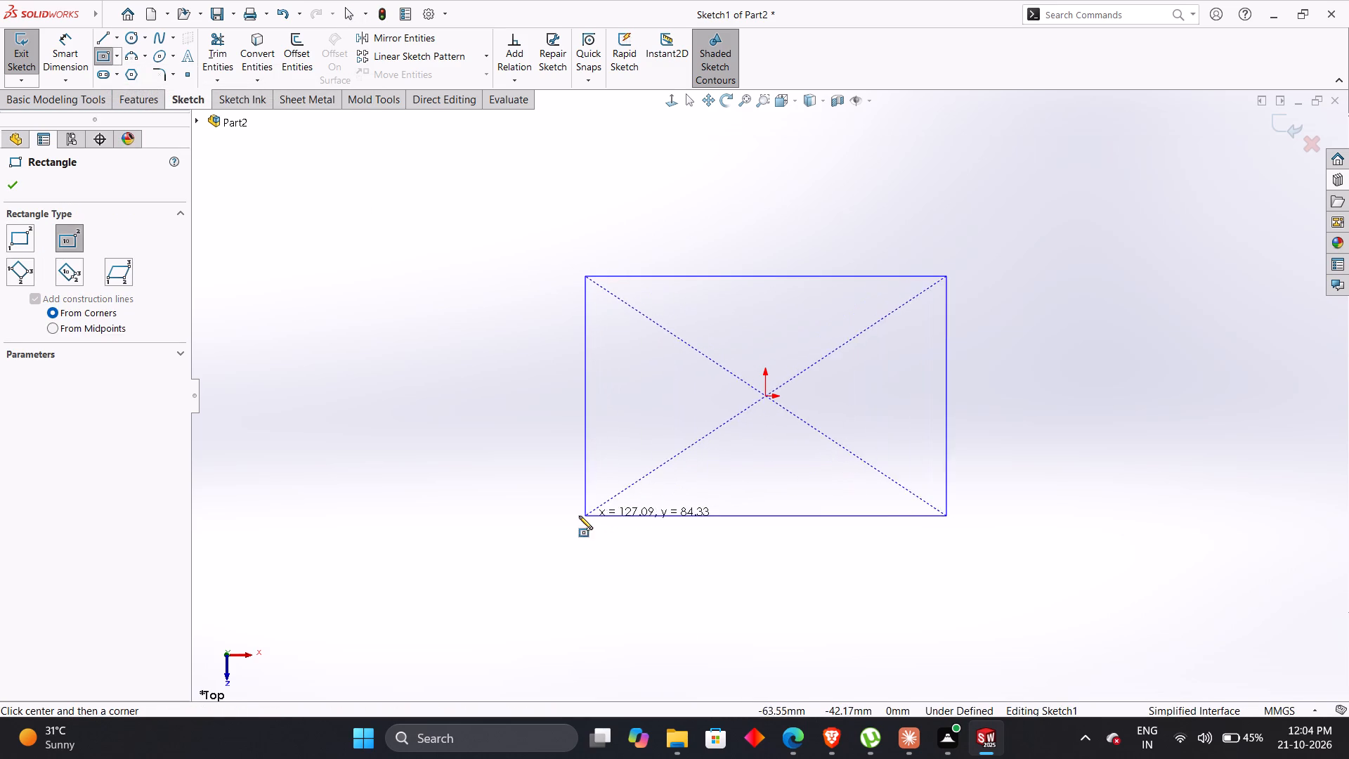
left_click(558, 519)
Dimension the rectangle's width and height to 60 mm each.
right_click_drag(488, 573, 277, 124)
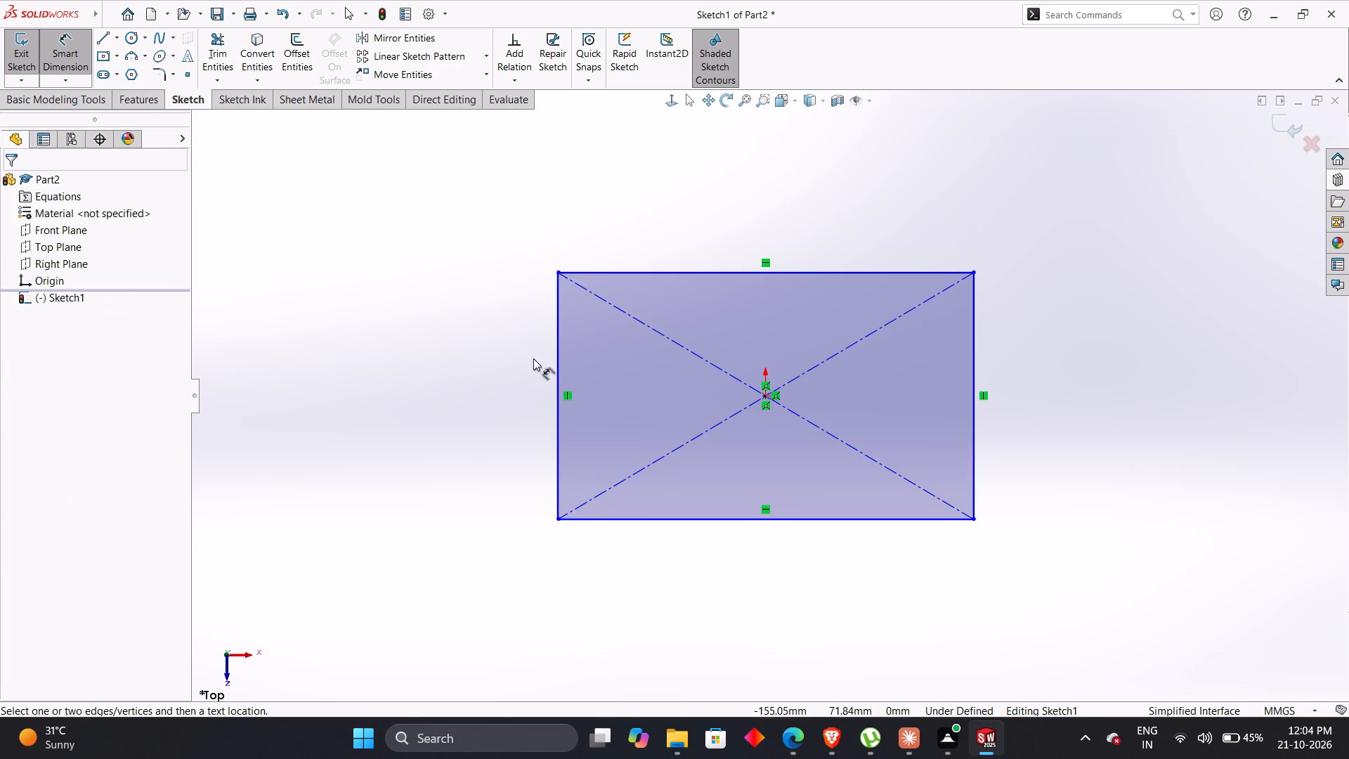
left_click(559, 358)
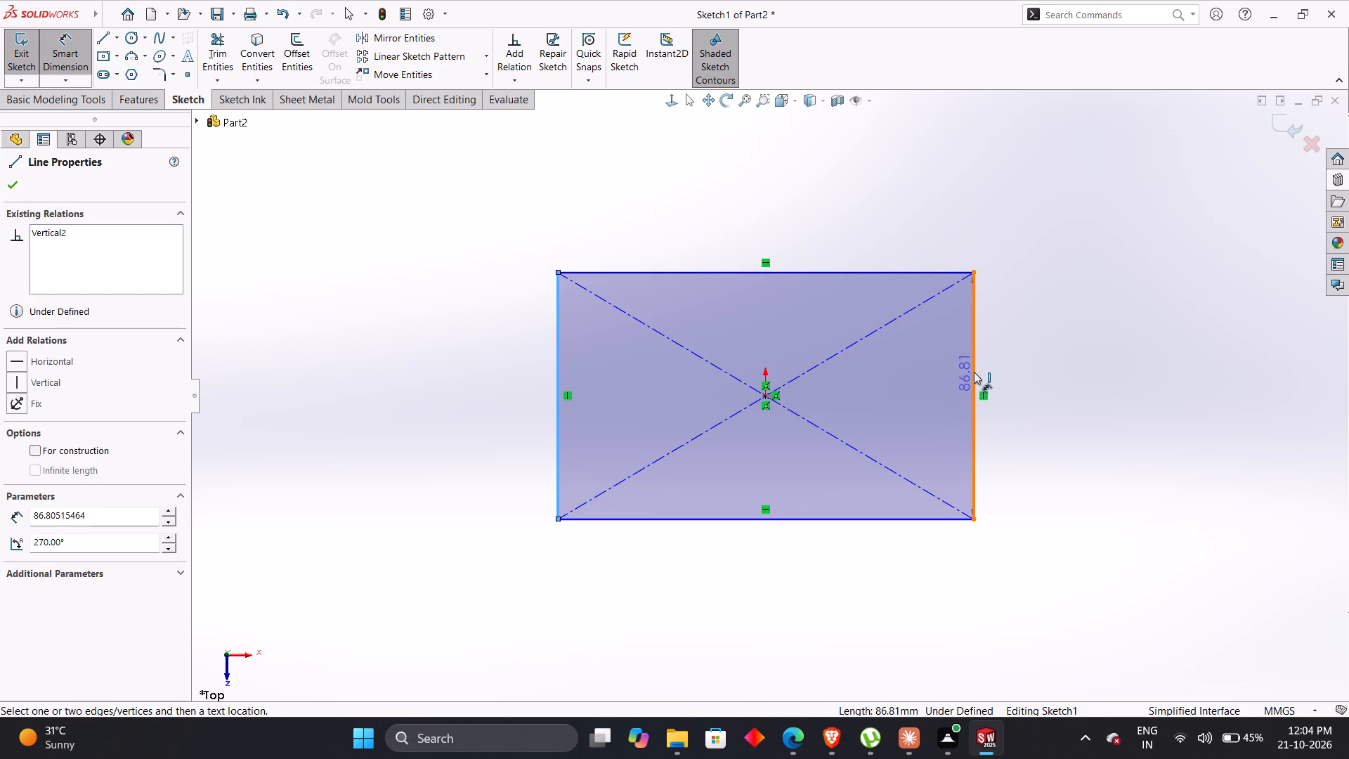
left_click(975, 372)
left_click(772, 569)
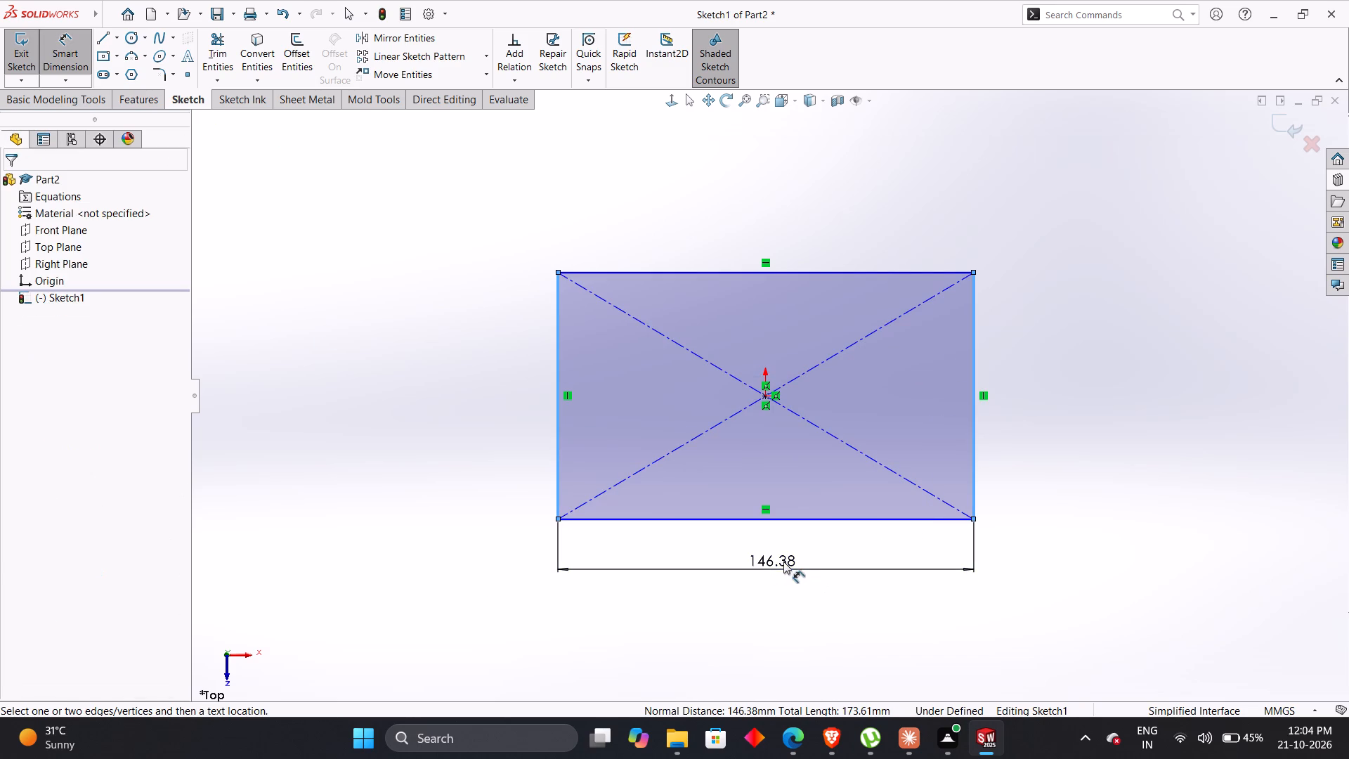
type("60")
key("Return")
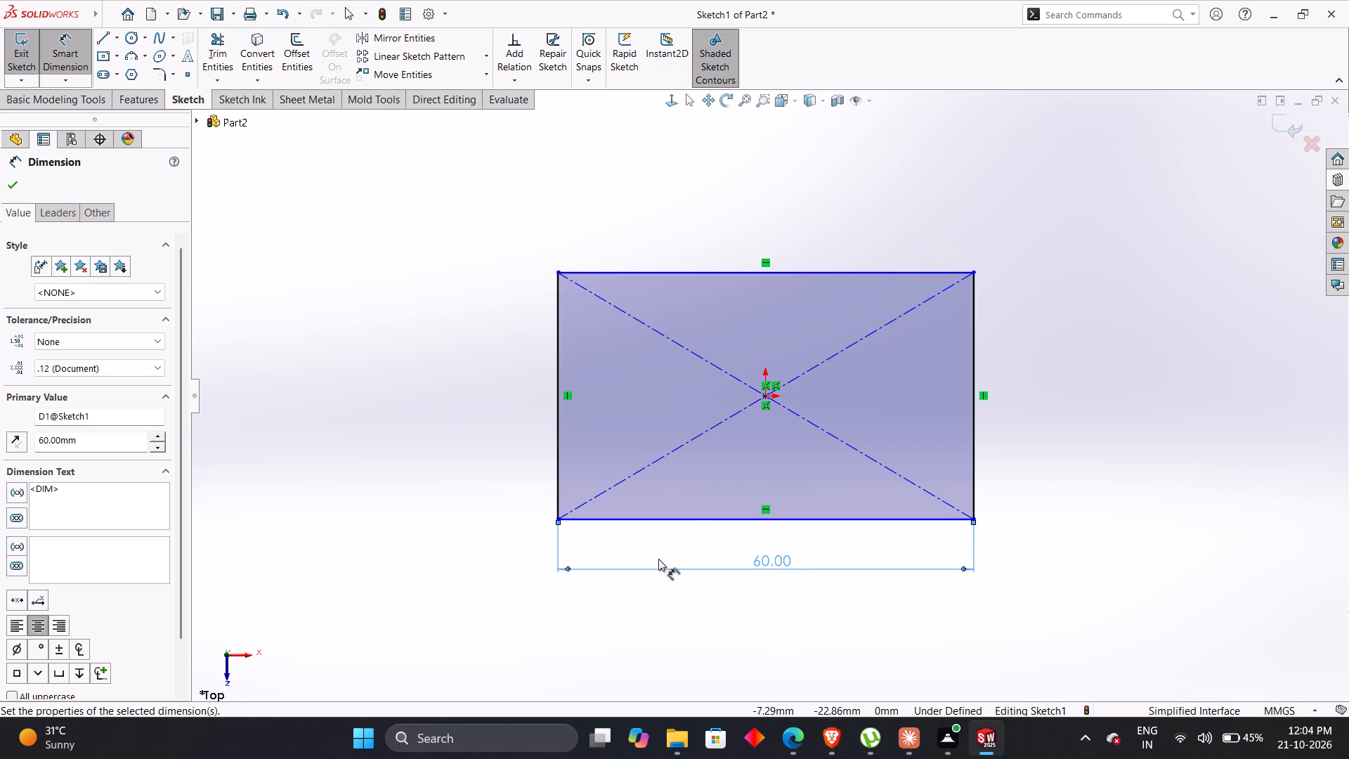
left_click(739, 269)
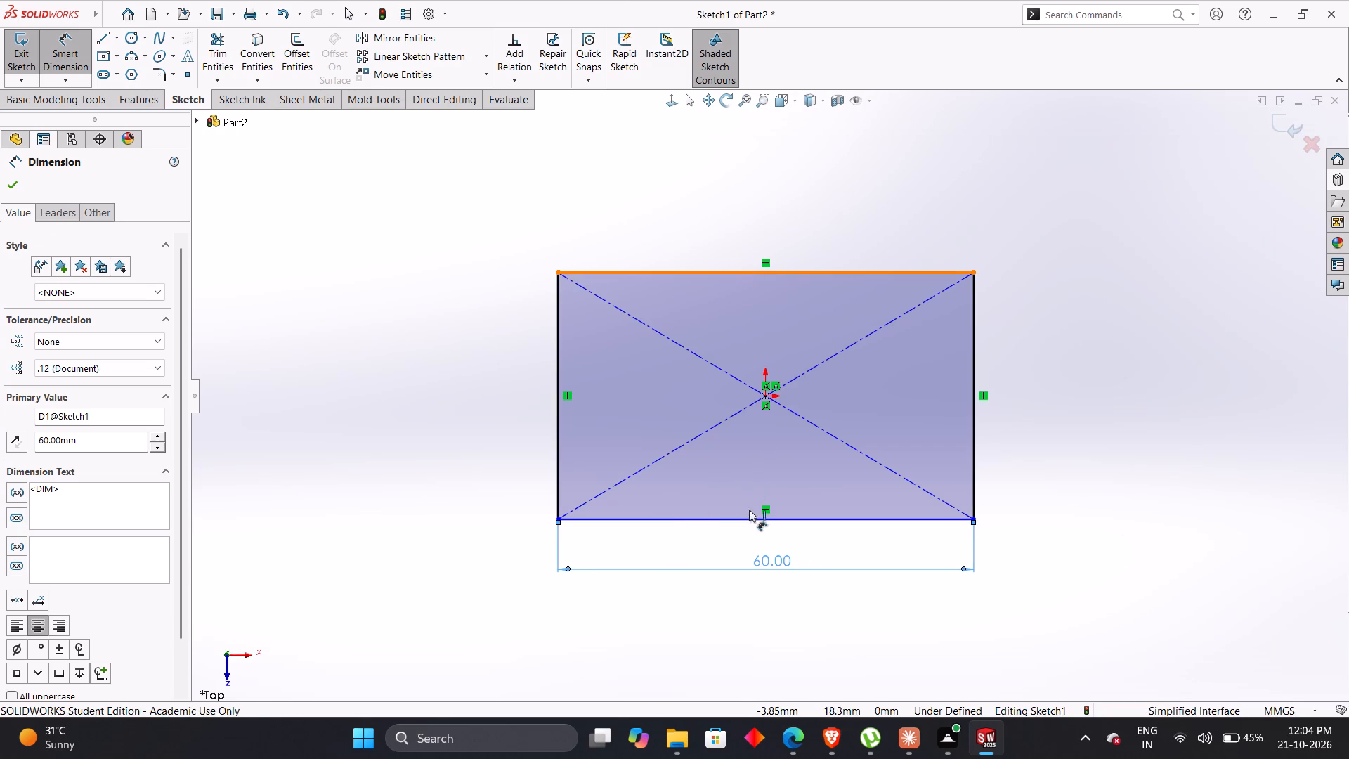
left_click(748, 519)
left_click(523, 427)
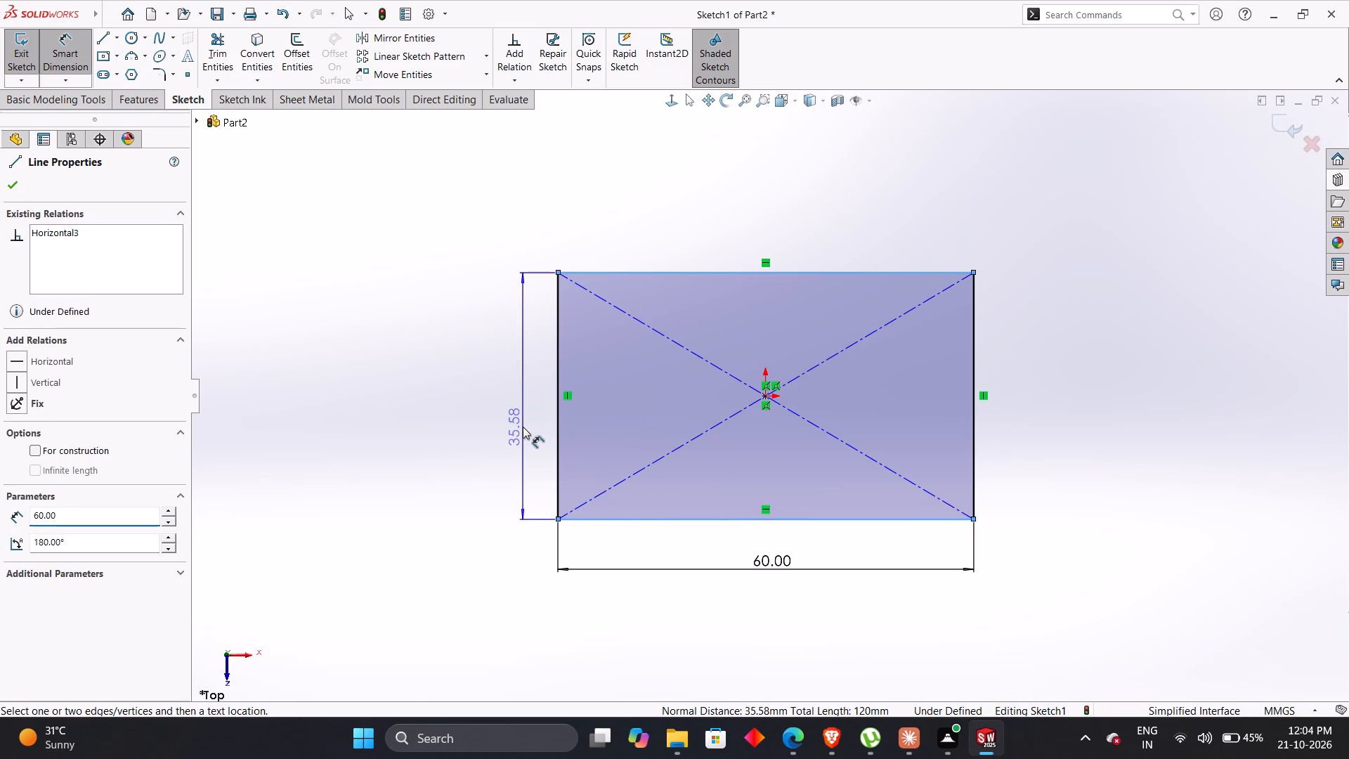
type("60")
key("Return")
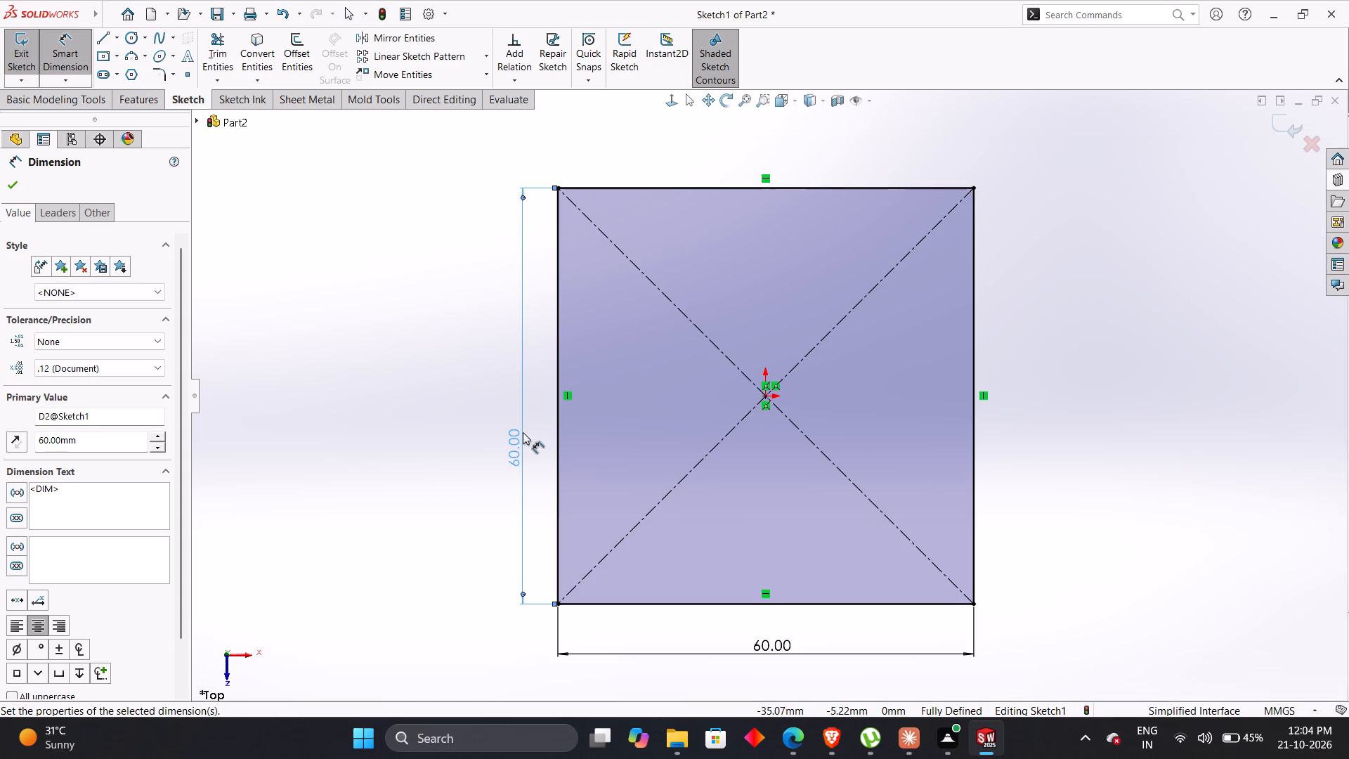
left_click(412, 295)
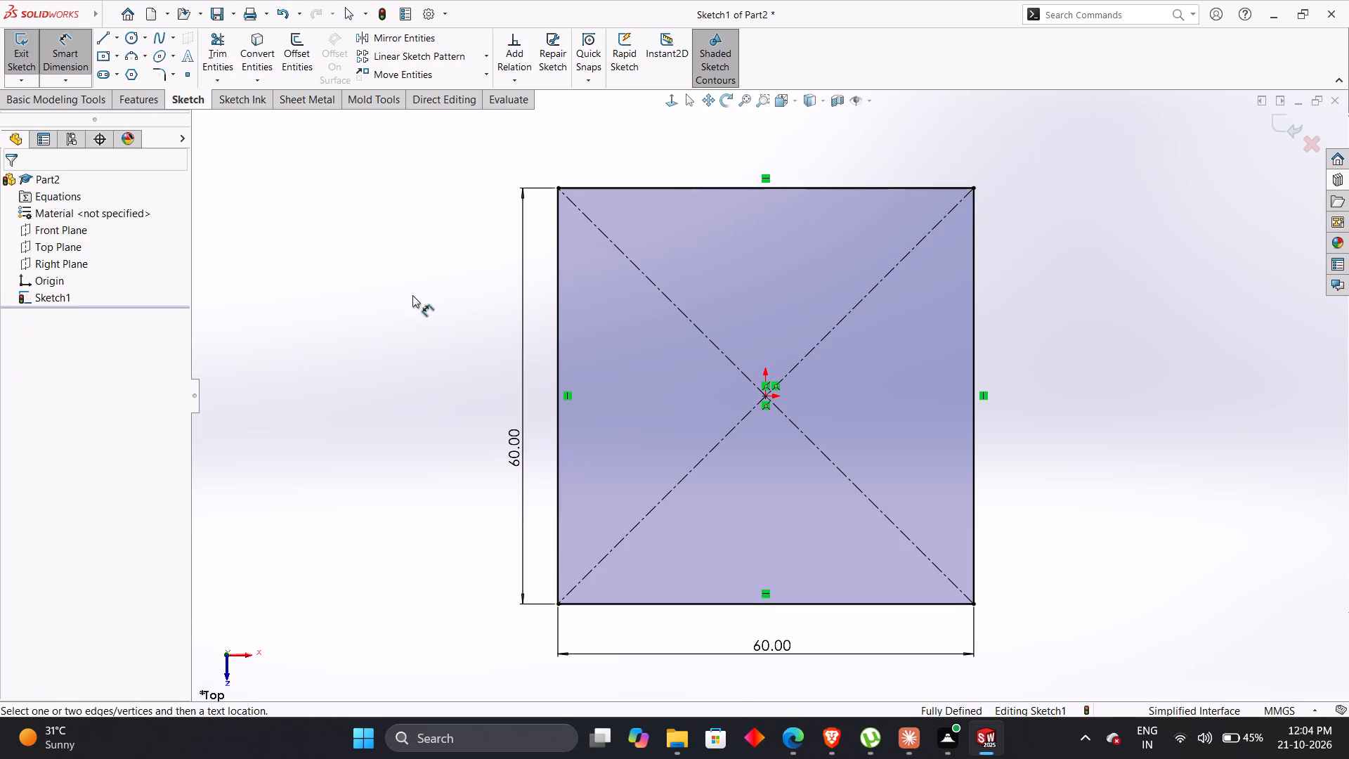
Extrude the 60 mm square sketch as a blind boss 10 mm thick, checking the thickness in the PDF drawing.
key("shift+w")
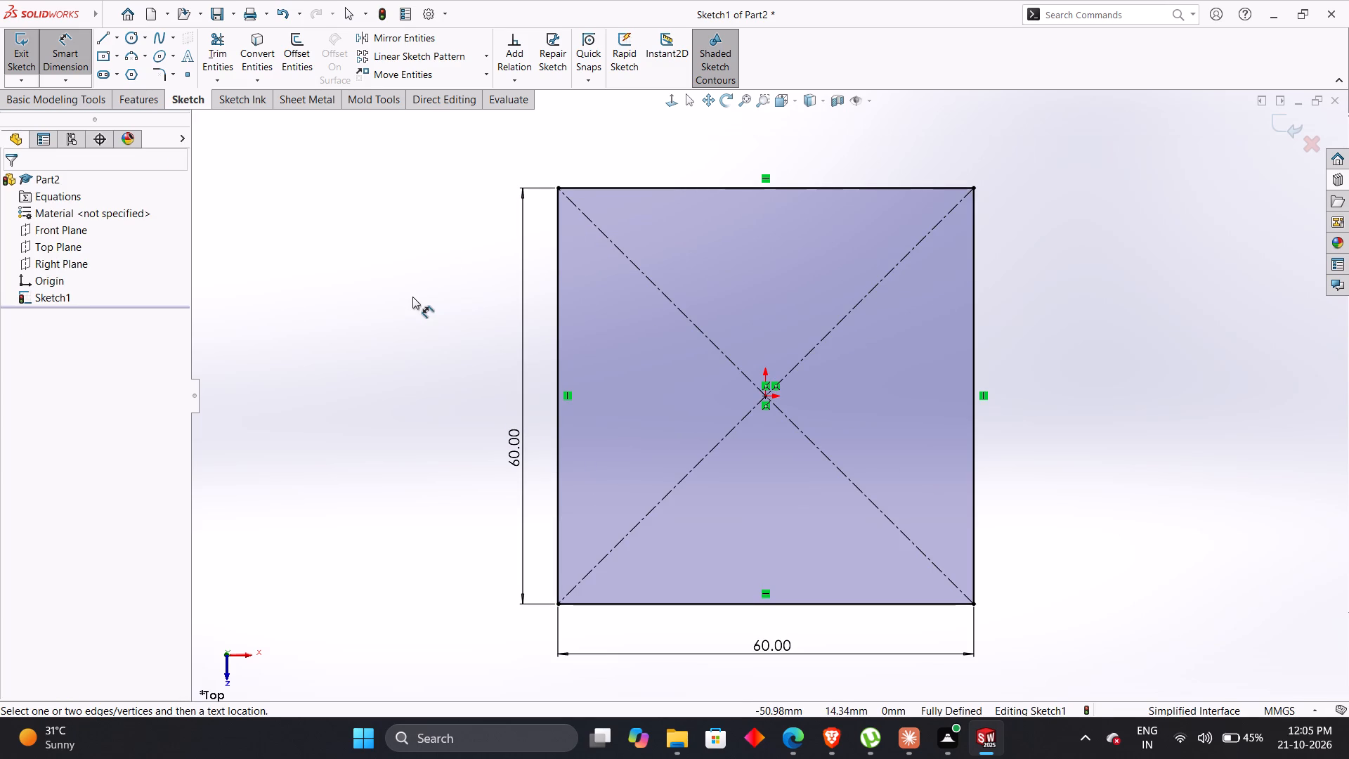
key("shift+e")
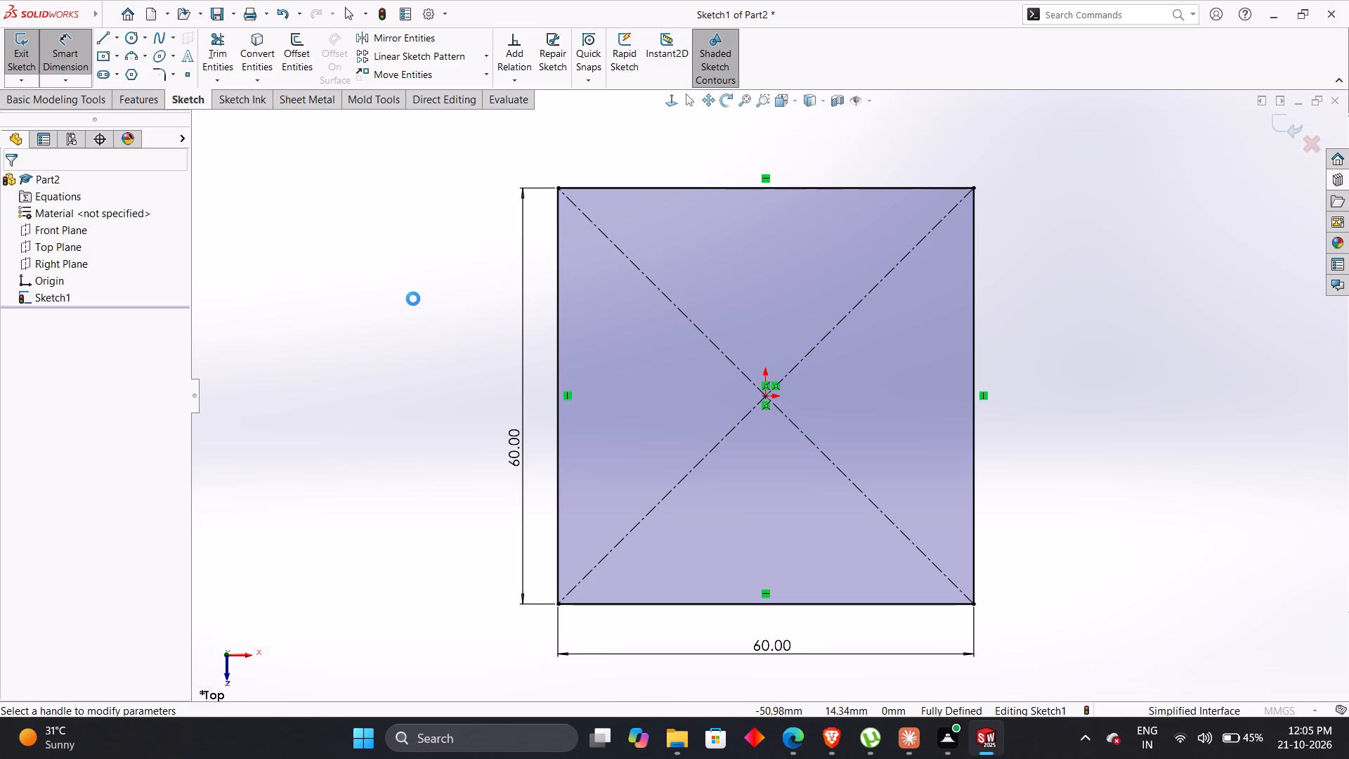
key("alt+Tab")
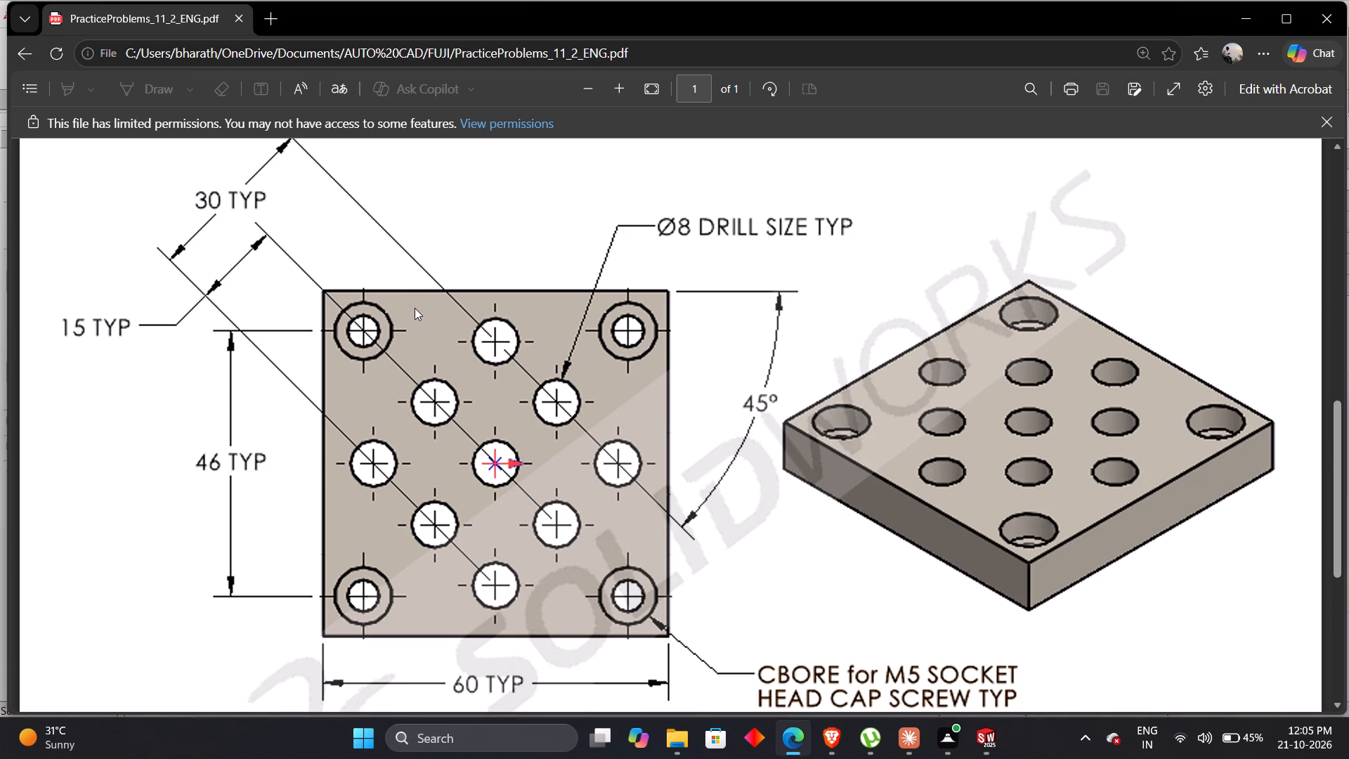
scroll(539, 474, "down", 3)
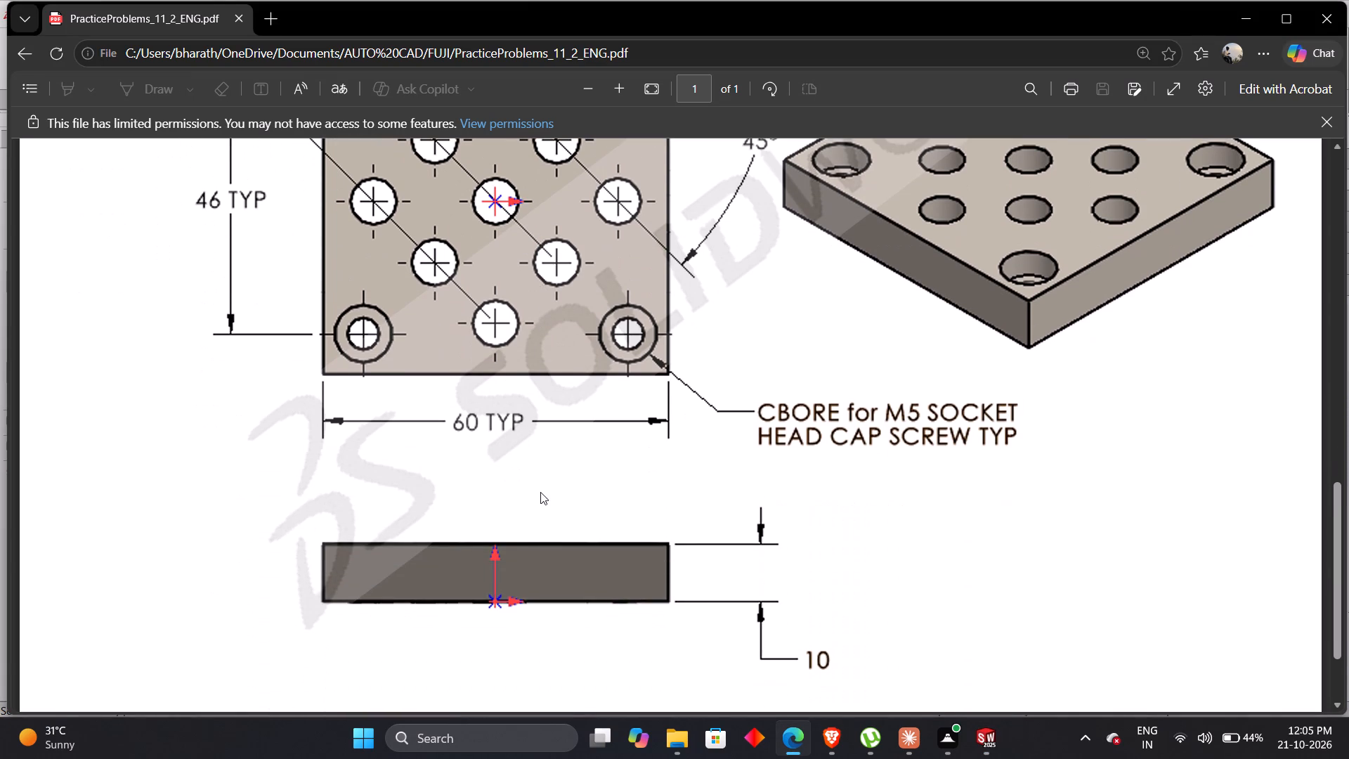
key("alt+Tab")
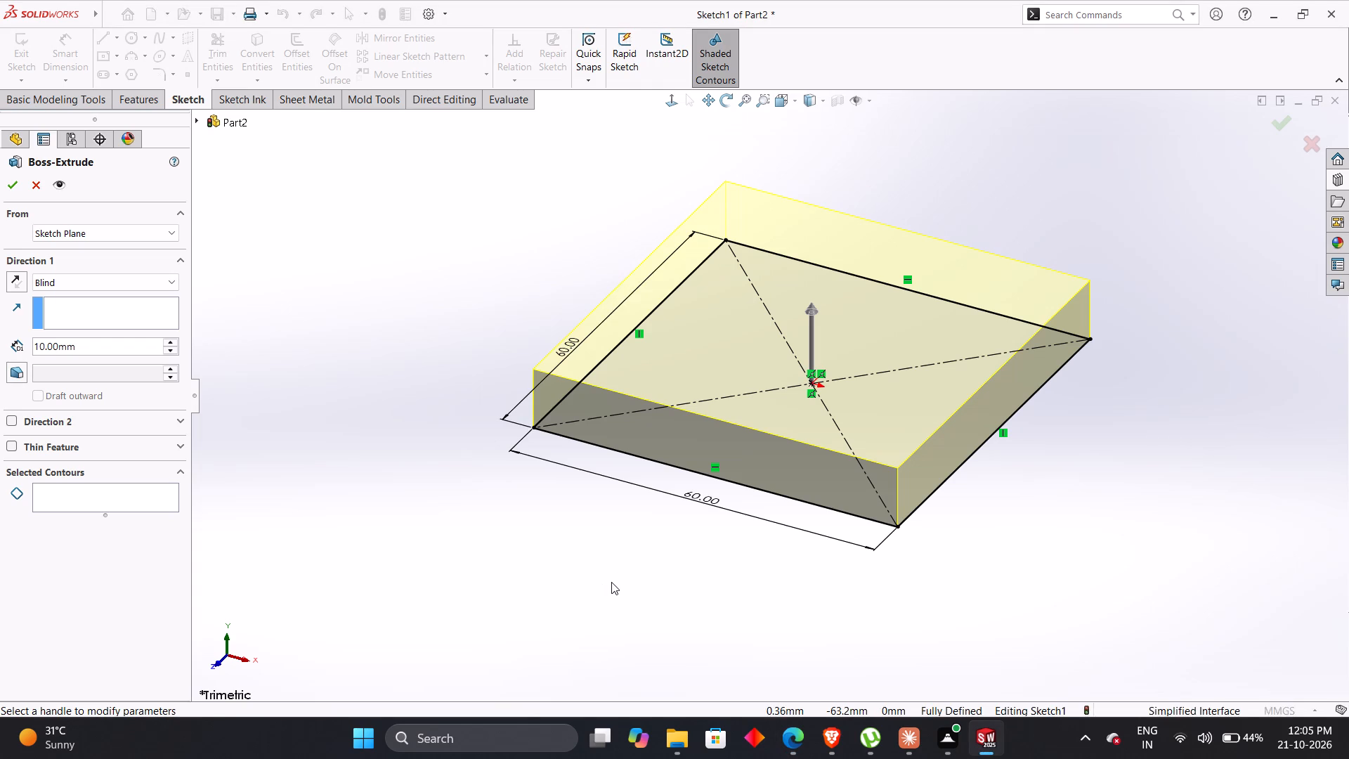
key("Return")
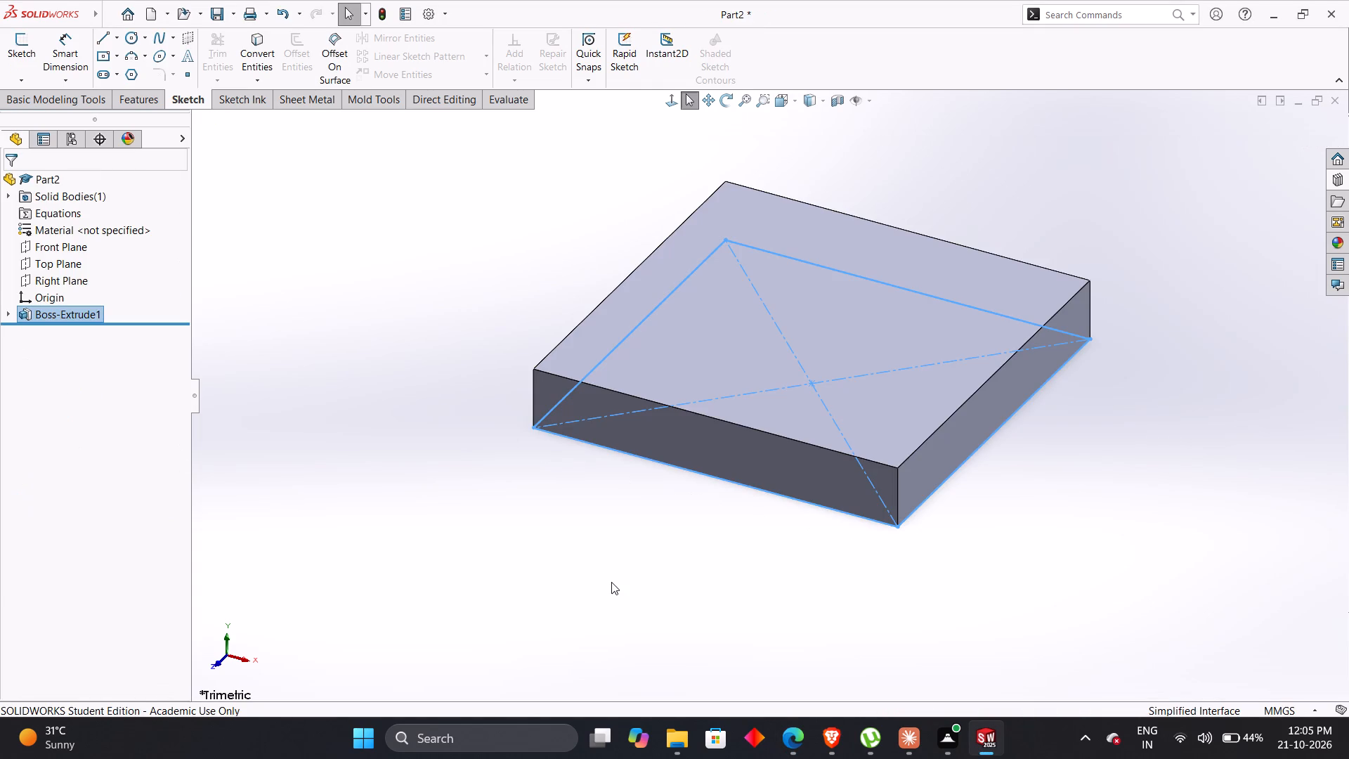
key("Escape")
key("Escape")
key("Escape")
Start a new sketch on the plate's top face.
right_click(881, 319)
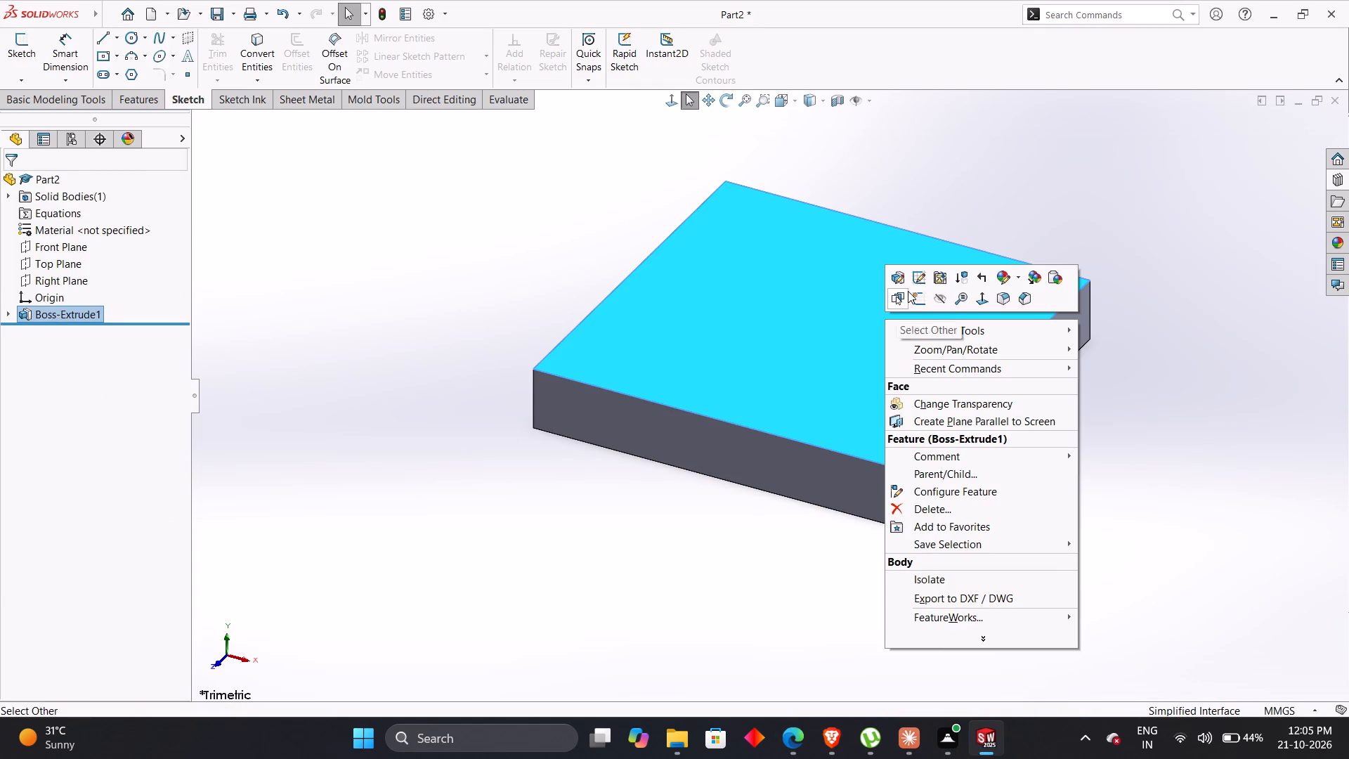
left_click(916, 297)
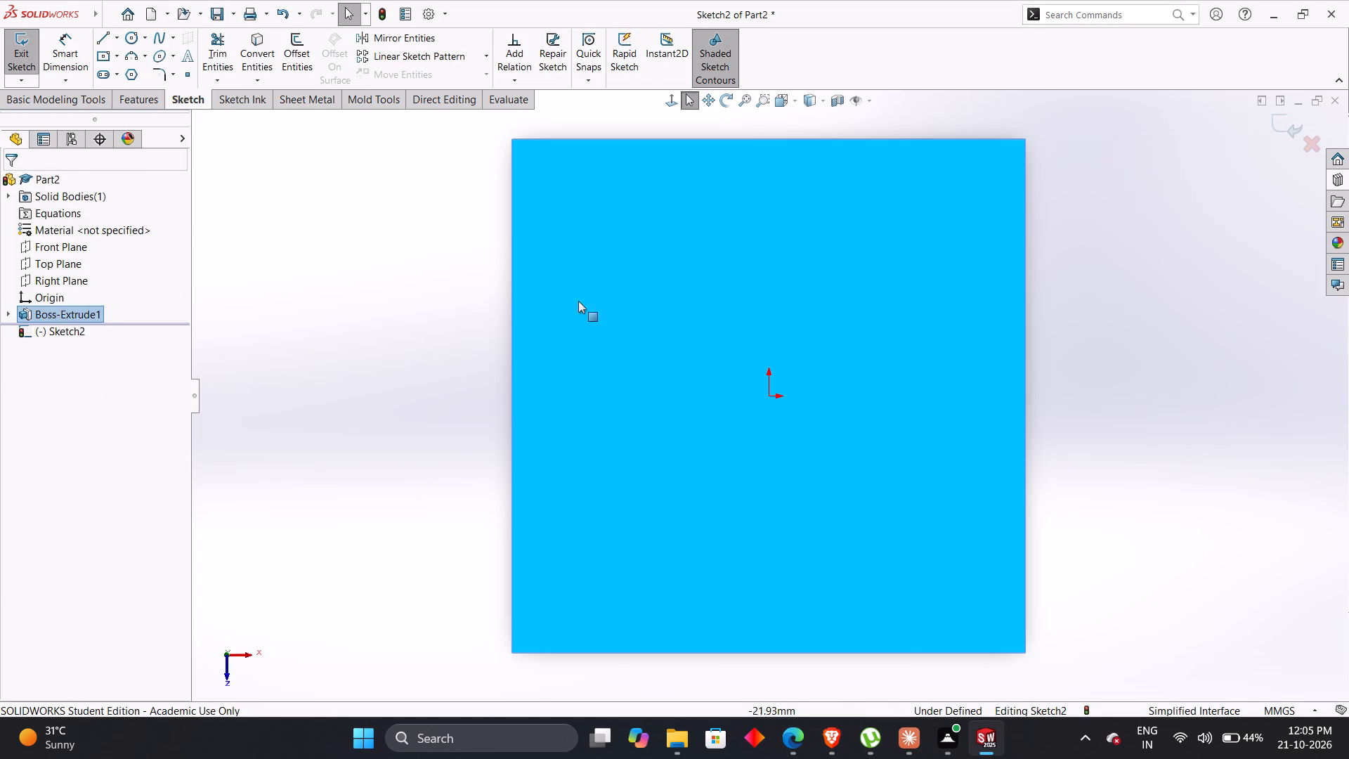
left_click(487, 318)
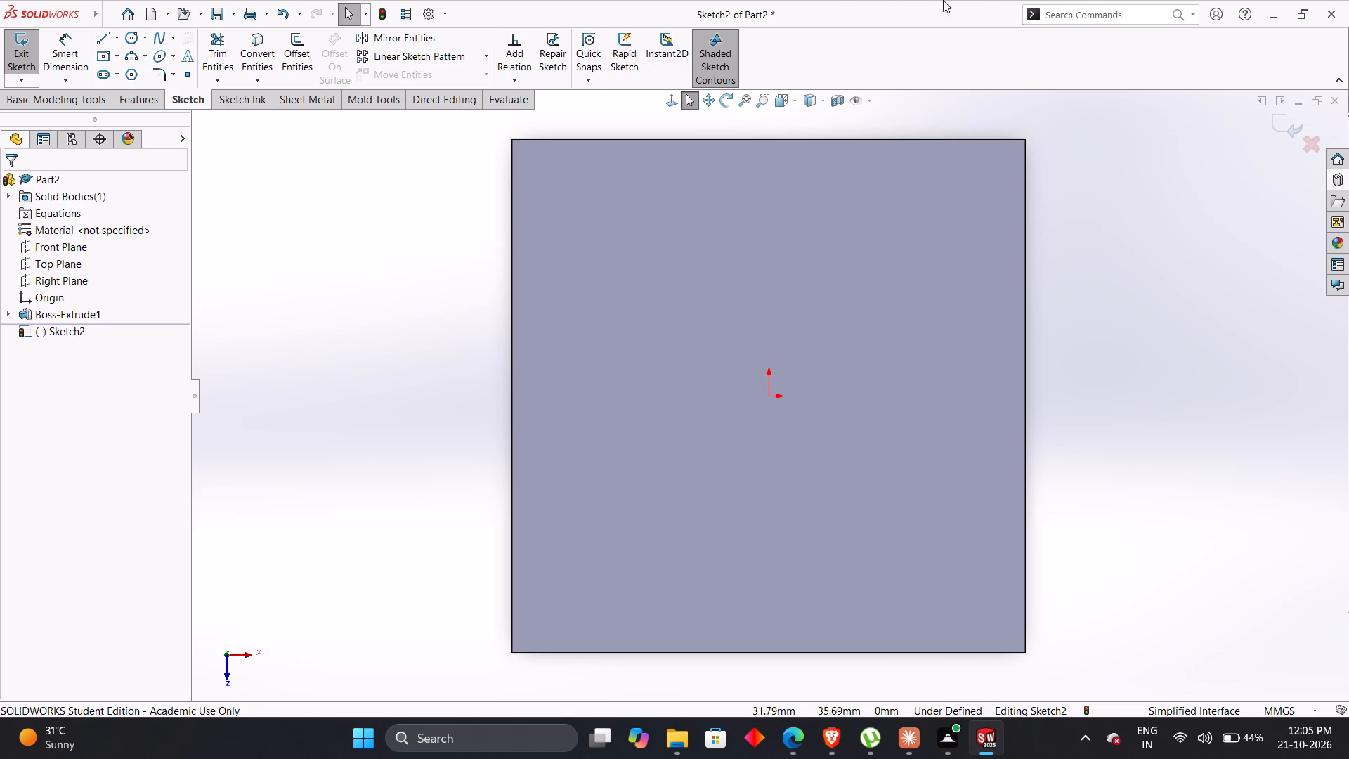
Examine the hole layout, spacing and angle dimensions in the PDF drawing's top view.
key("alt+Tab")
scroll(717, 0, "up", 7)
scroll(613, 373, "up", 4)
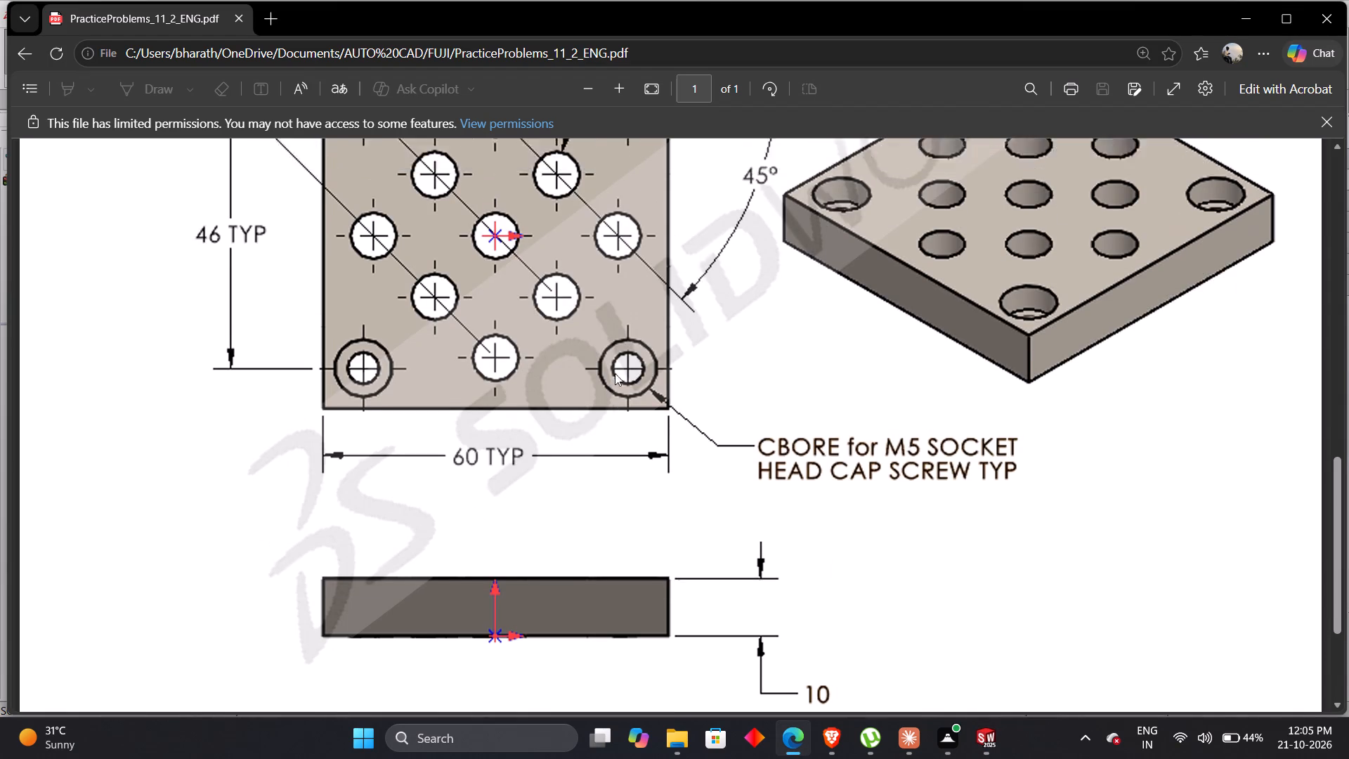
scroll(615, 373, "down", 2)
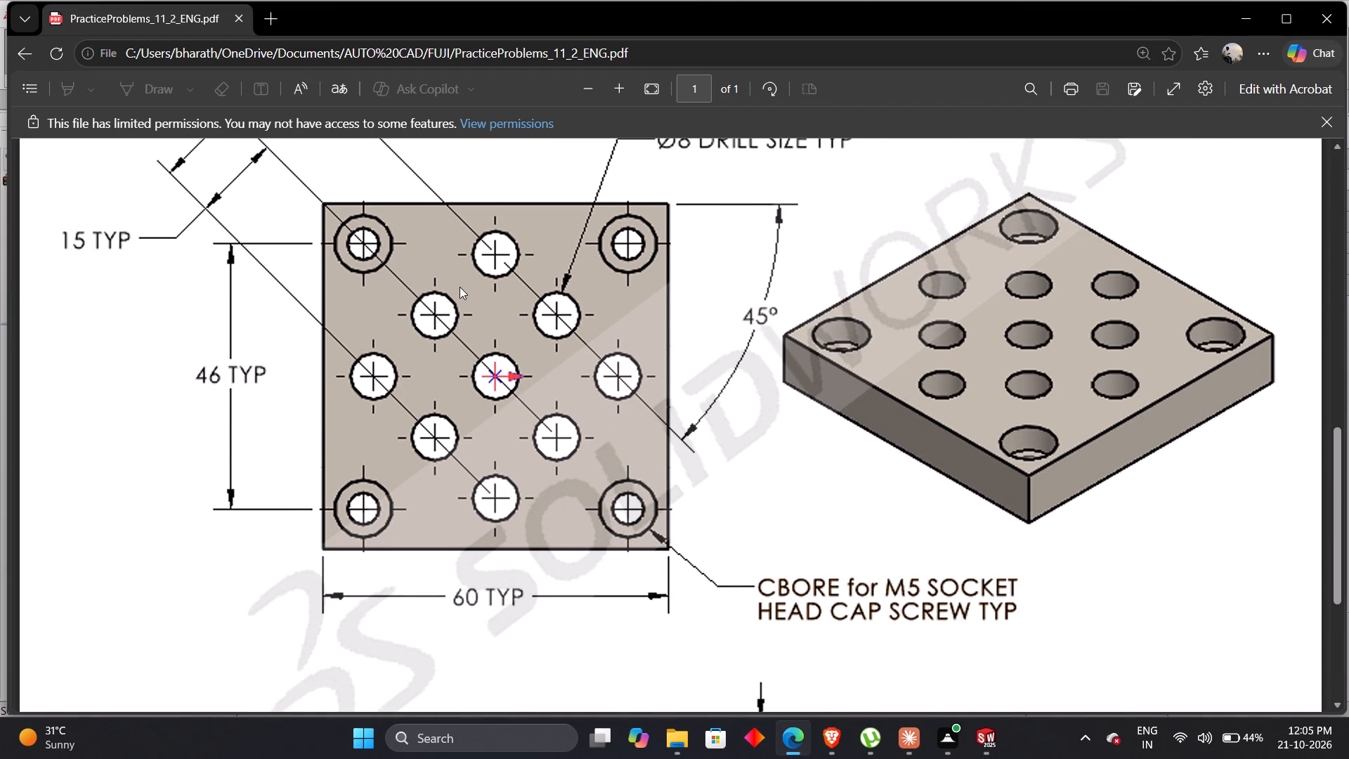
scroll(460, 287, "up", 1)
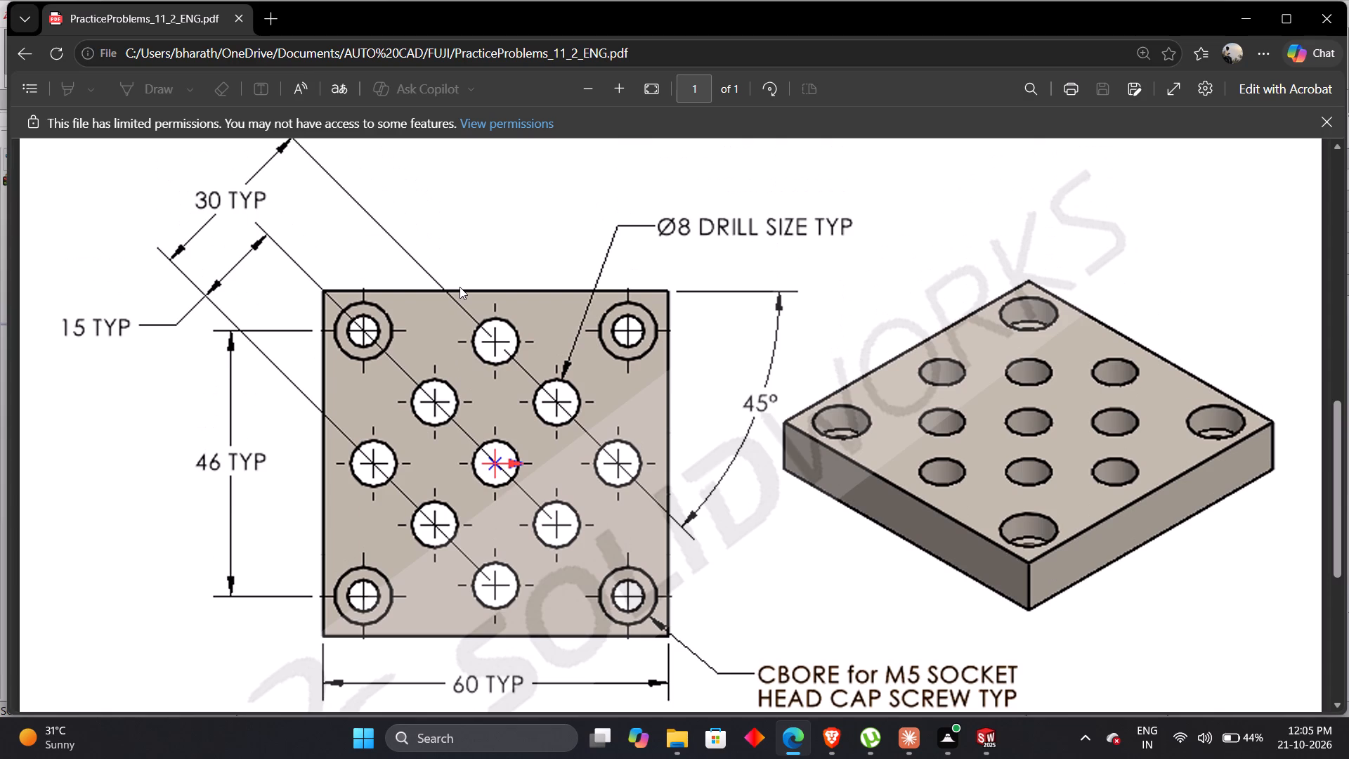
key("alt+Tab")
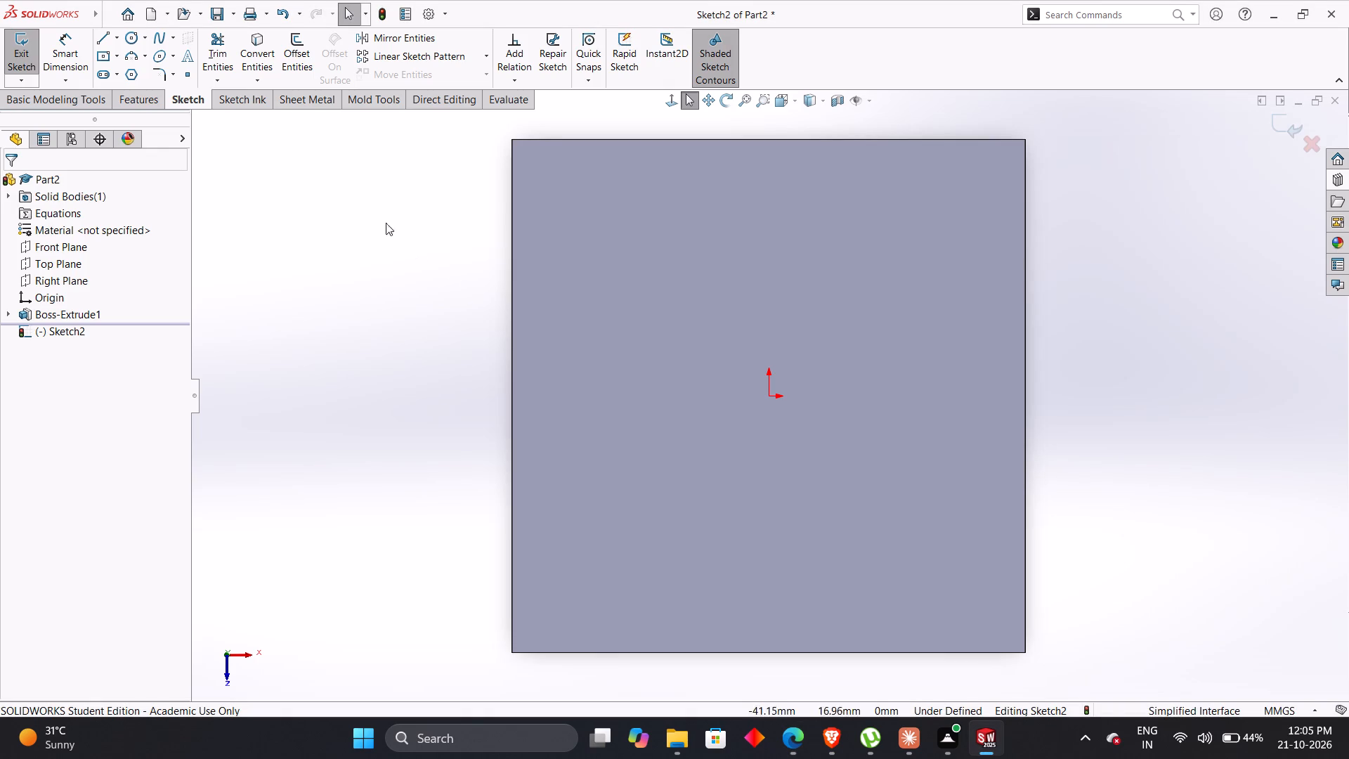
Sketch a diagonal centerline about 77 mm long, sloping down to the right across the plate's upper-right corner area.
left_click(117, 34)
left_click(131, 78)
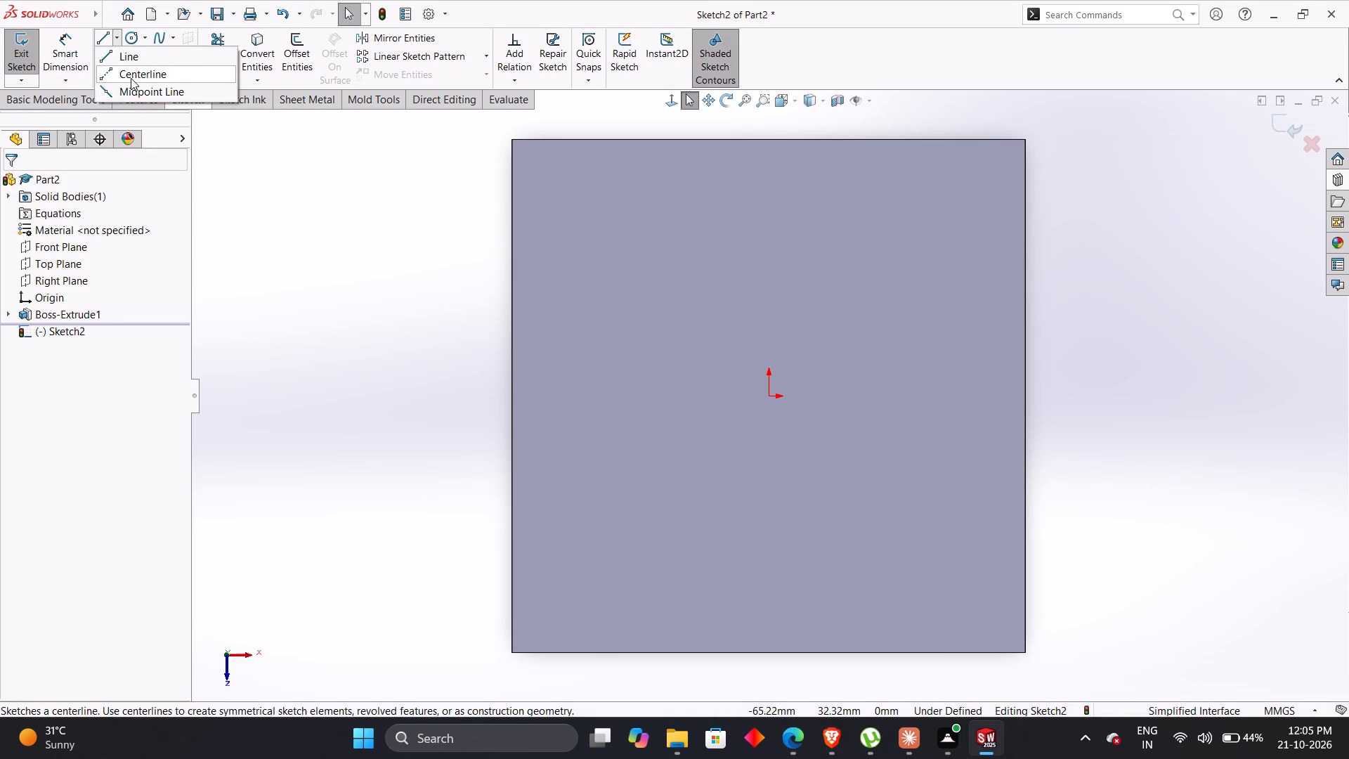
scroll(605, 207, "up", 3)
left_click(648, 188)
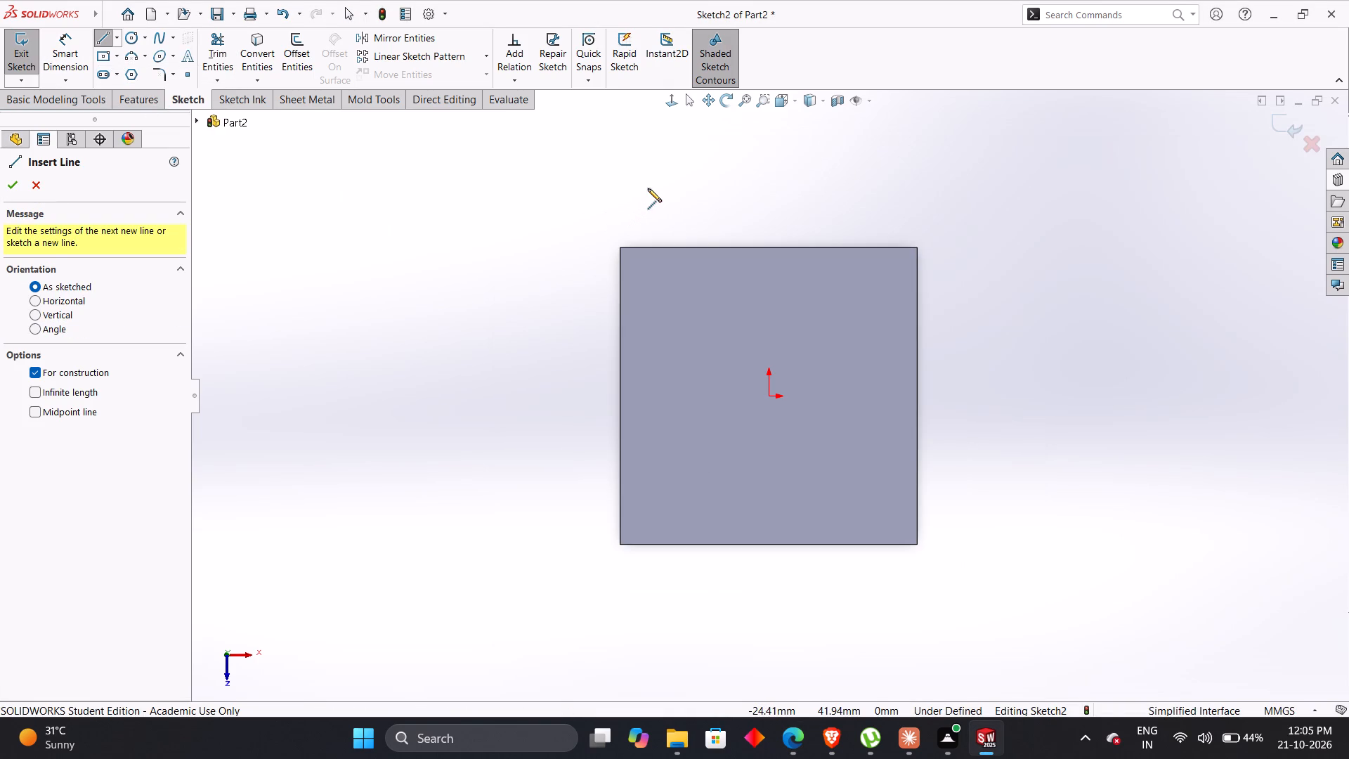
left_click(946, 425)
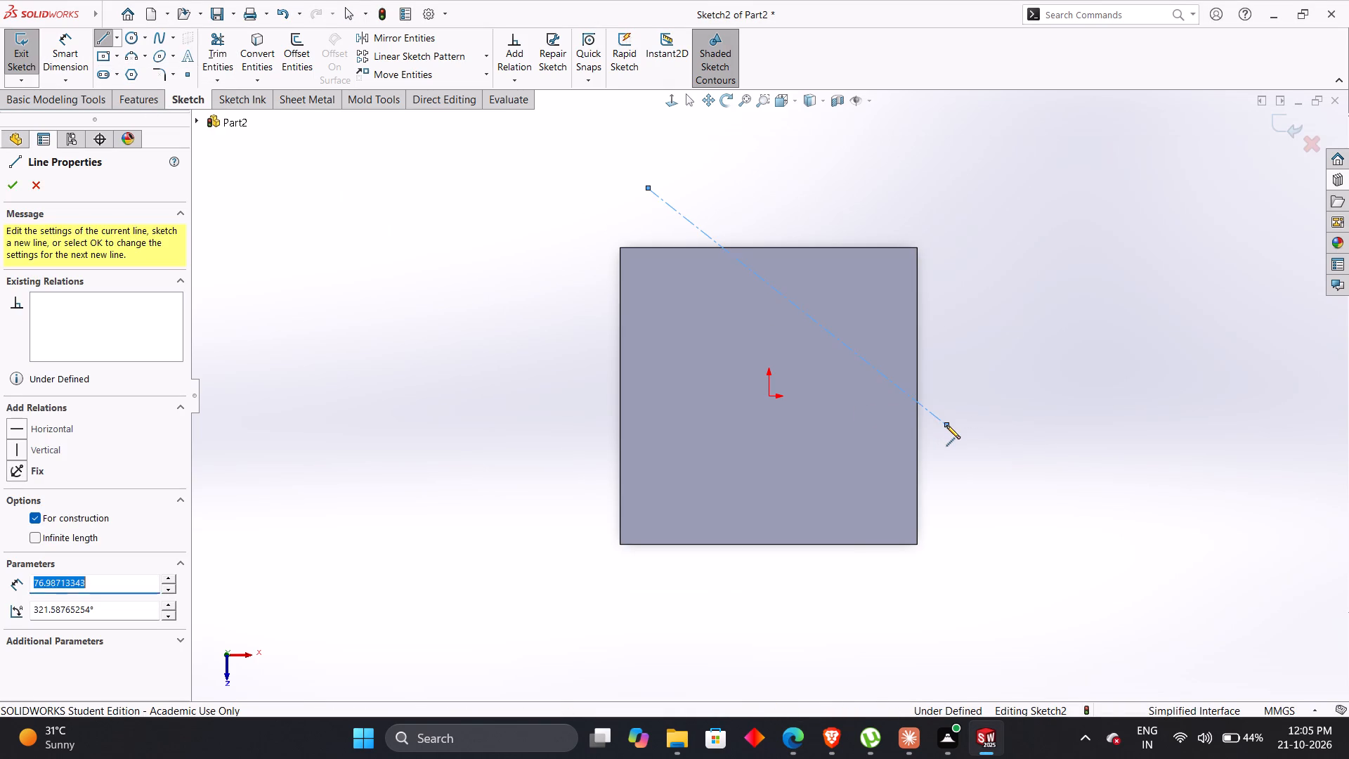
key("Escape")
key("Escape")
Dimension the angle between the plate's upper edge and the diagonal centerline as 45°.
right_click_drag(552, 549, 561, 299)
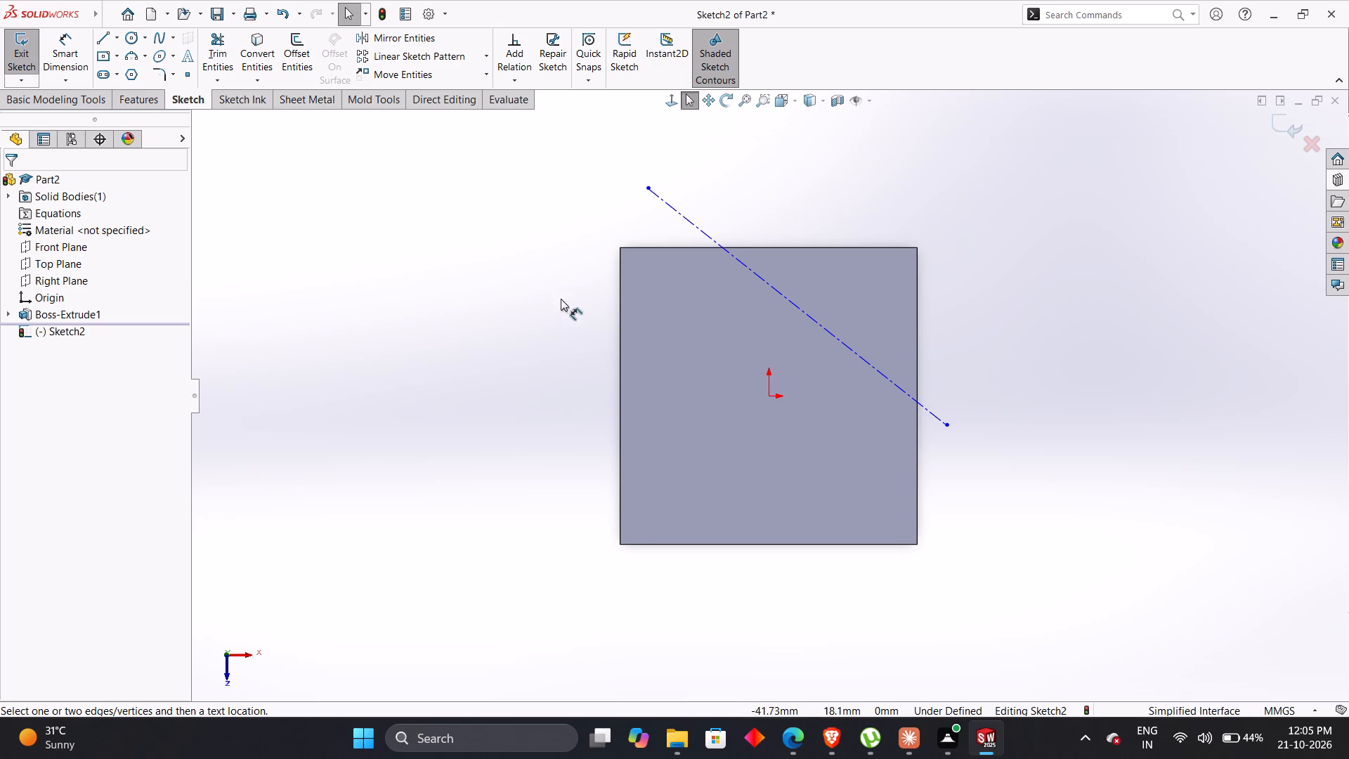
right_click_drag(561, 299, 561, 299)
left_click(881, 245)
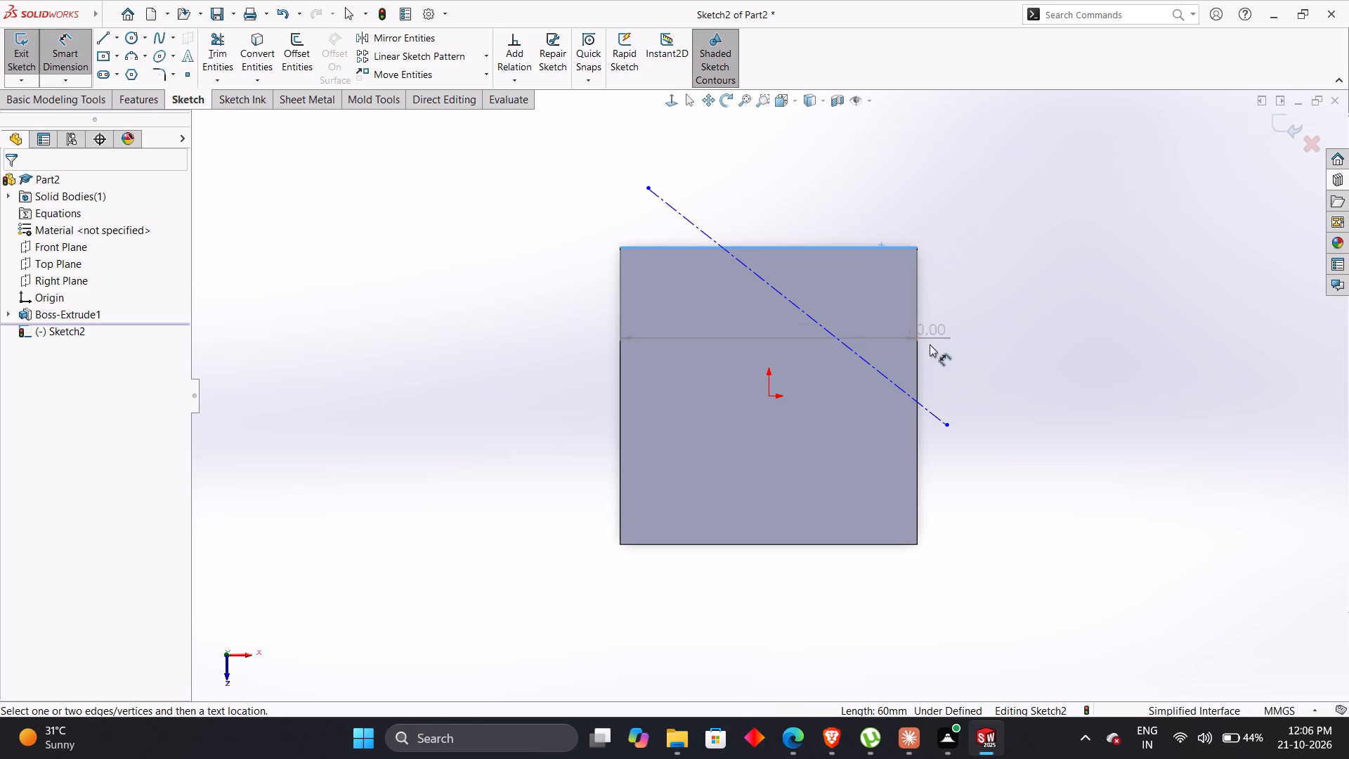
left_click(927, 411)
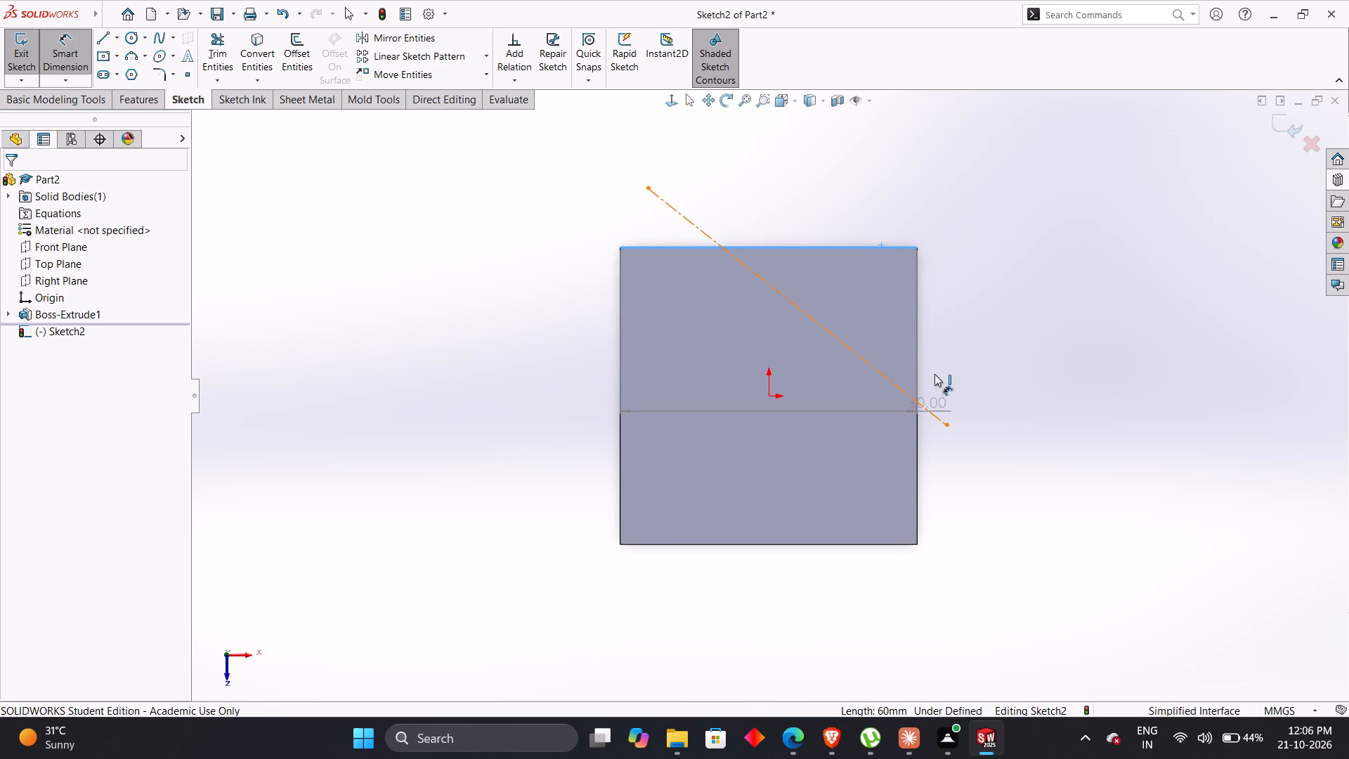
left_click(970, 334)
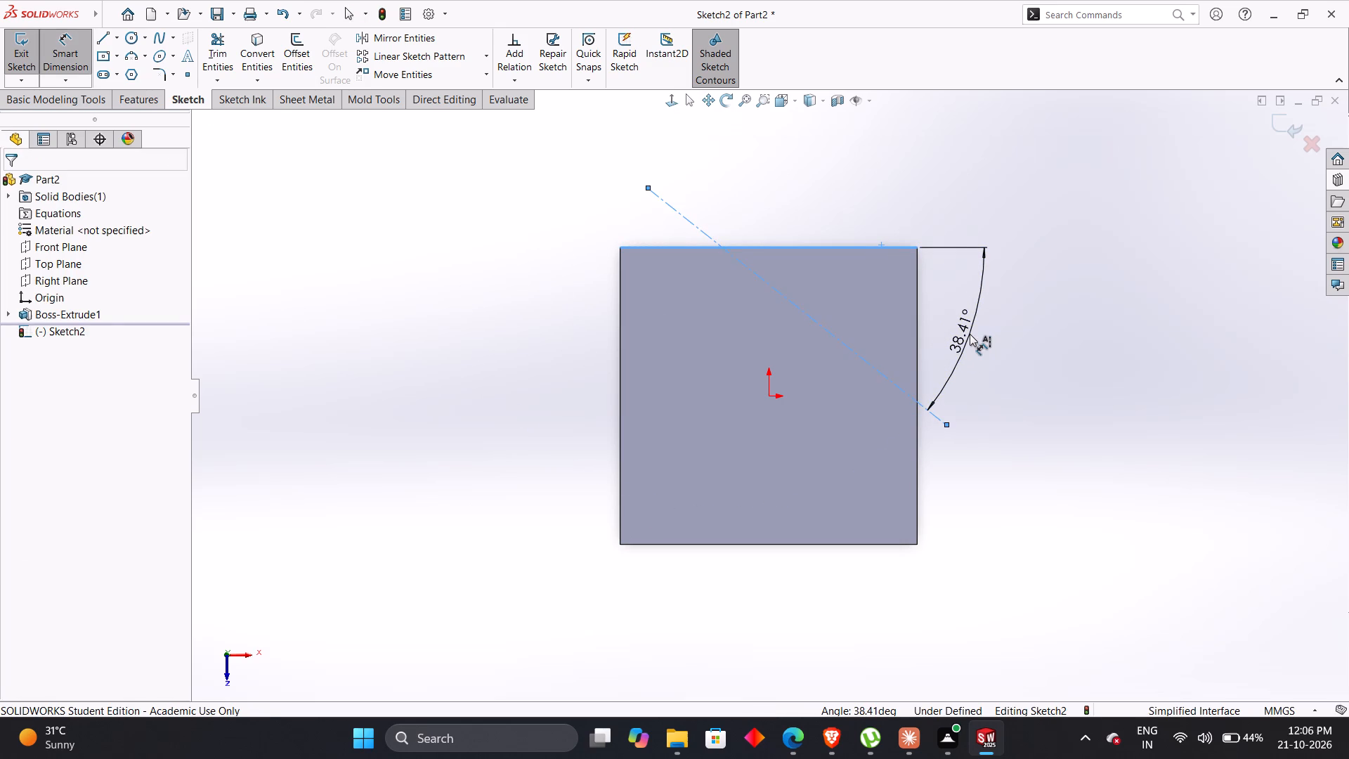
type("45")
key("Return")
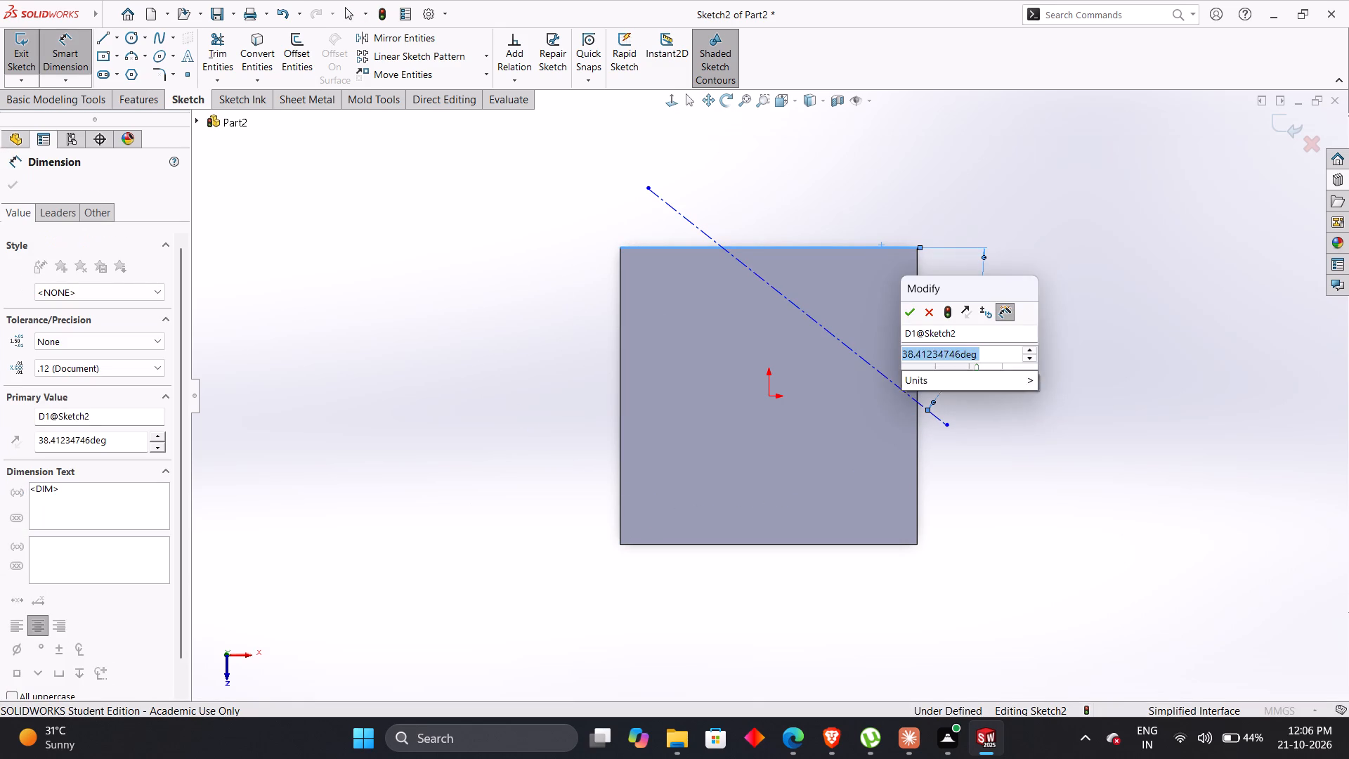
left_click(1123, 296)
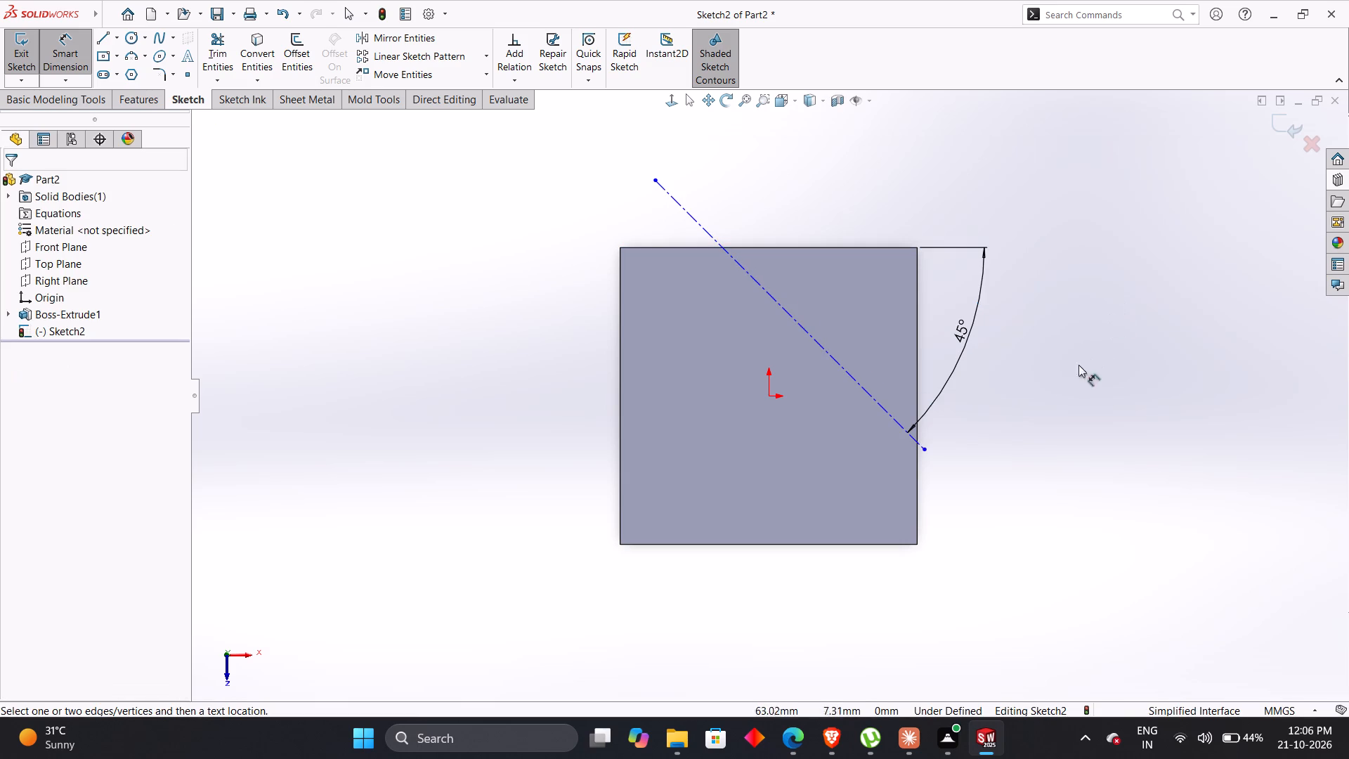
Stretch the diagonal centerline's lower end beyond the plate's right edge, to about X 49.8, Y -20.7 mm.
left_click_drag(925, 449, 995, 491)
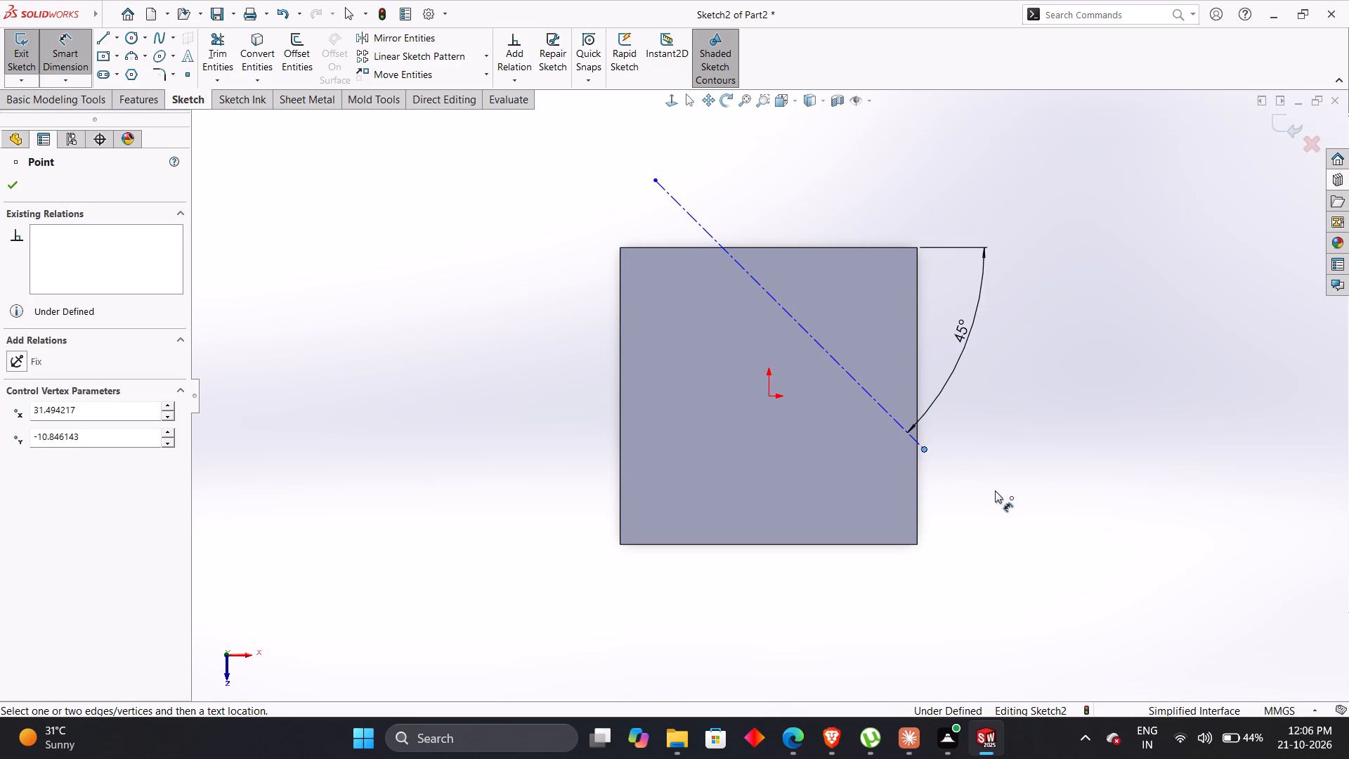
left_click_drag(995, 491, 1012, 504)
key("Escape")
key("Escape")
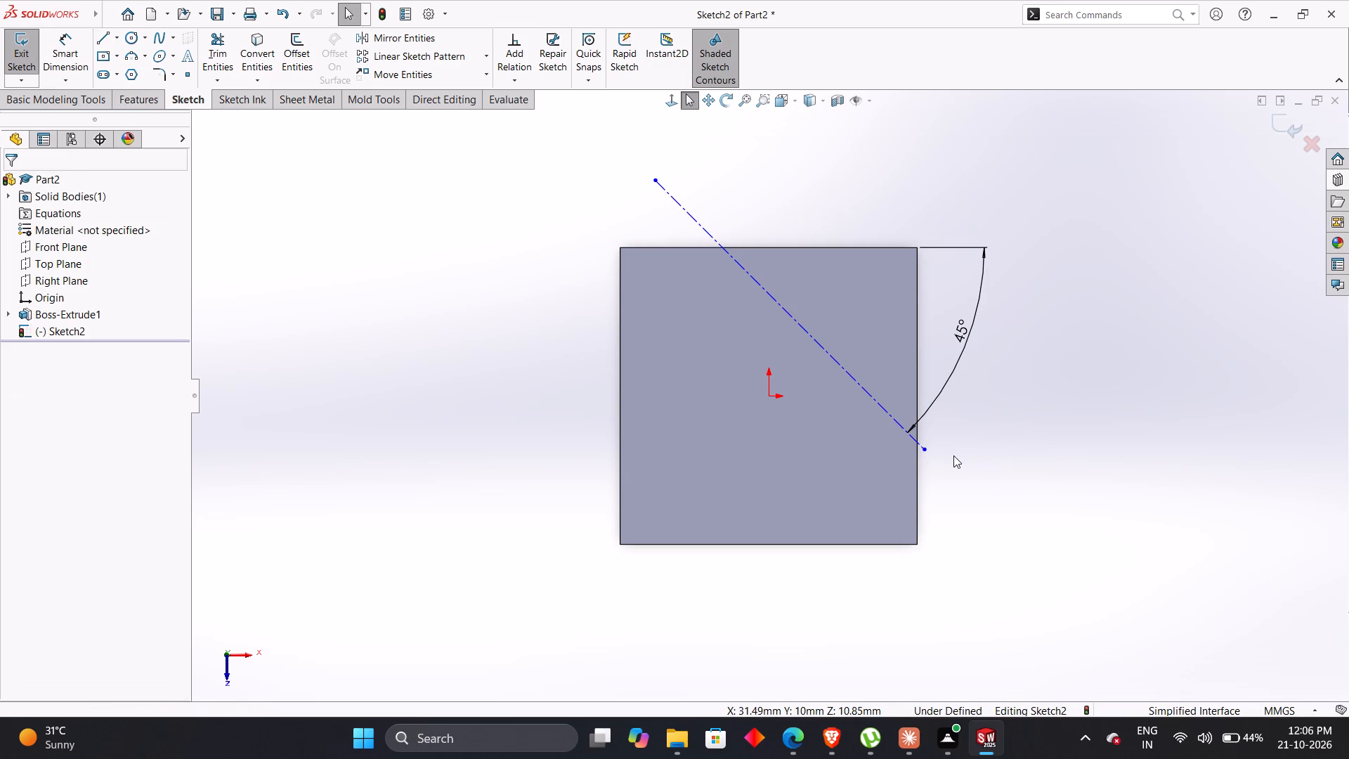
left_click_drag(927, 450, 1018, 499)
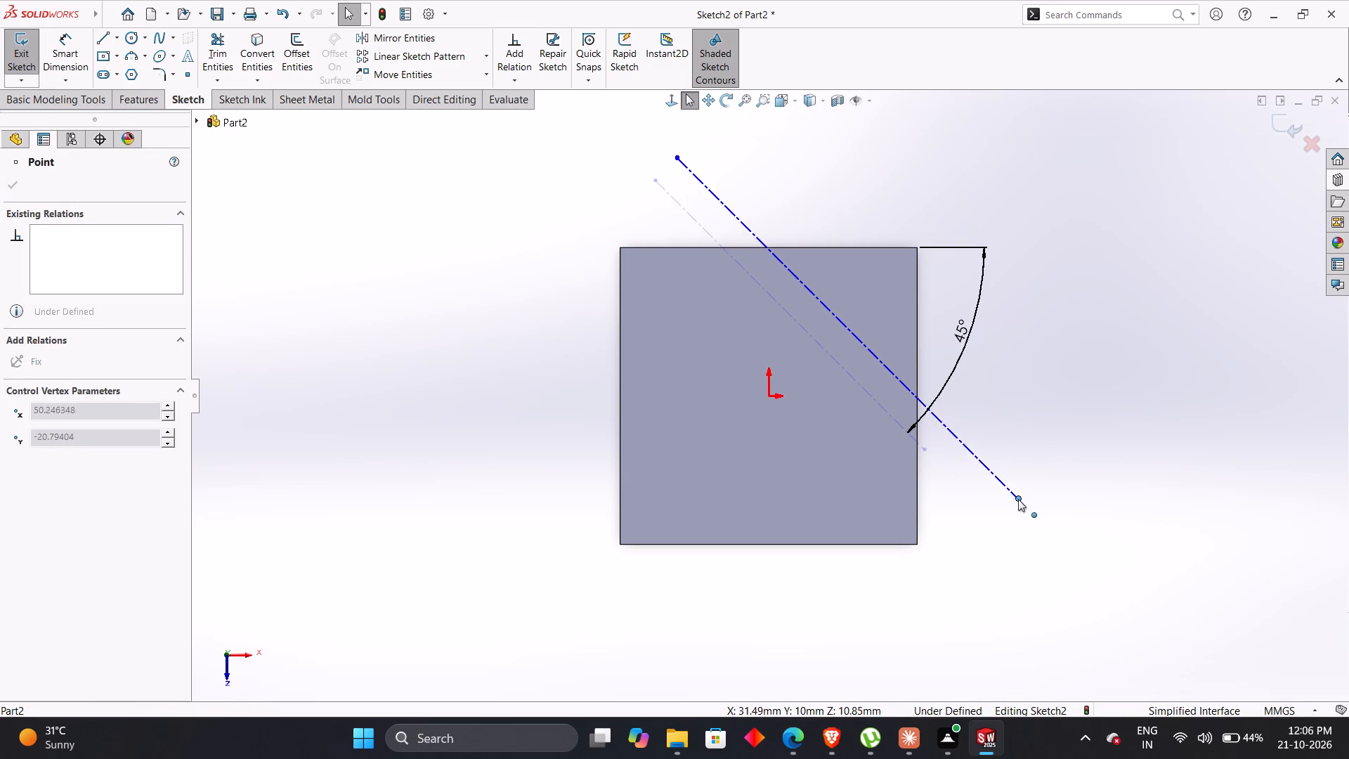
left_click_drag(1018, 499, 1029, 500)
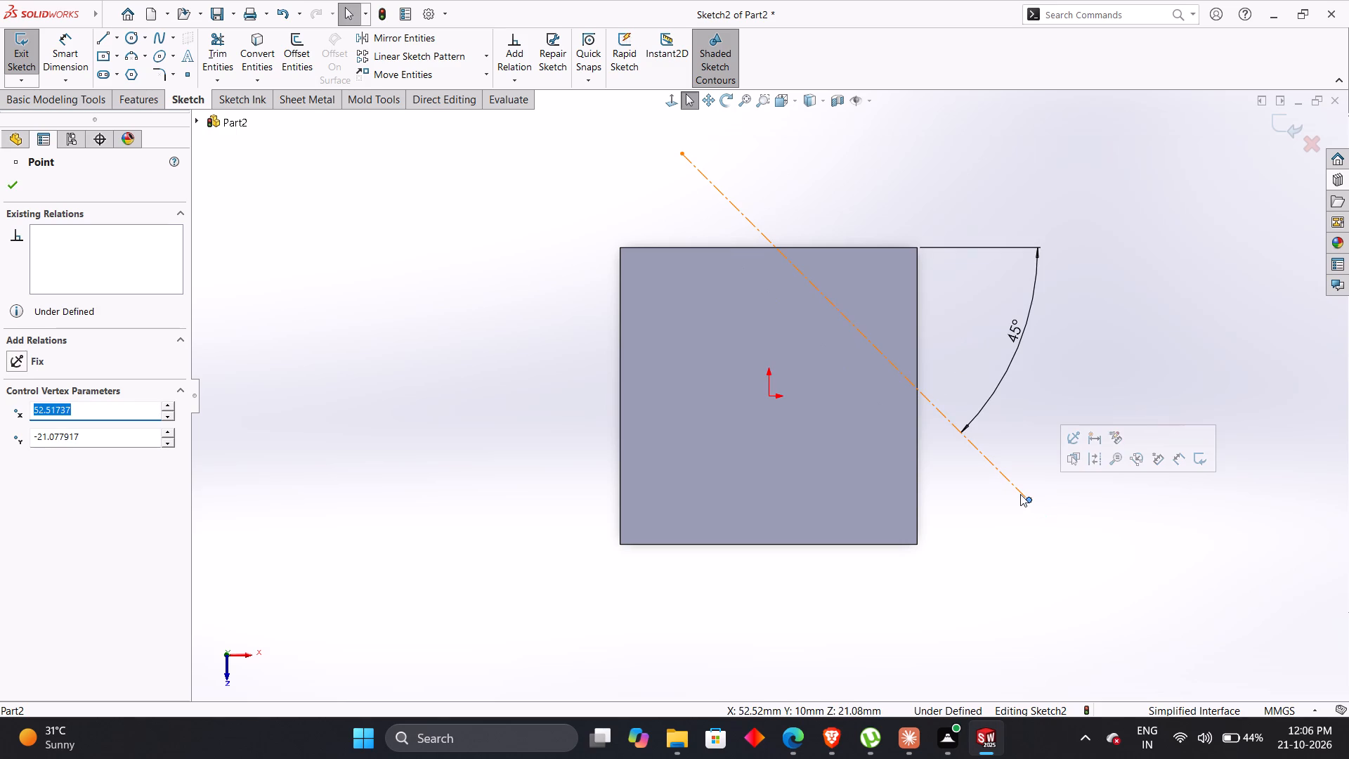
left_click_drag(1027, 500, 1041, 474)
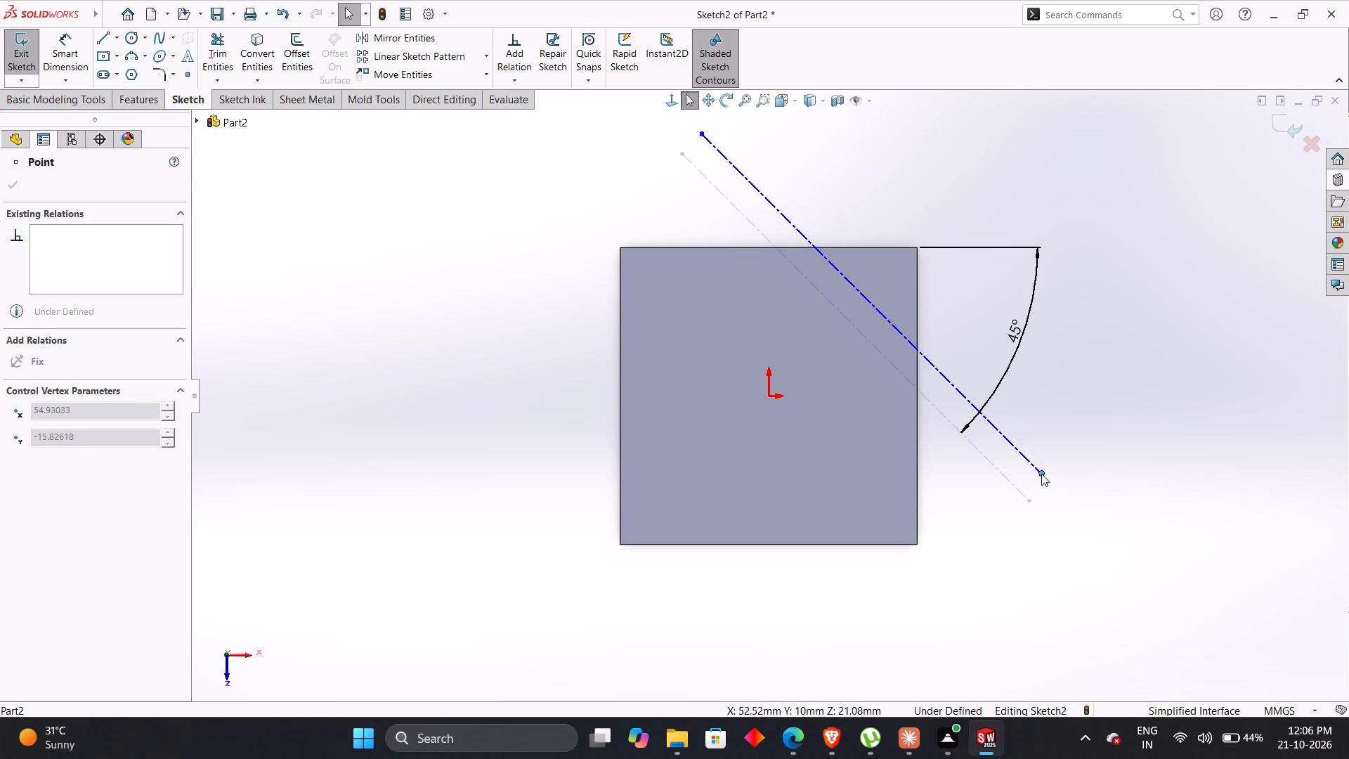
left_click_drag(1041, 474, 1015, 498)
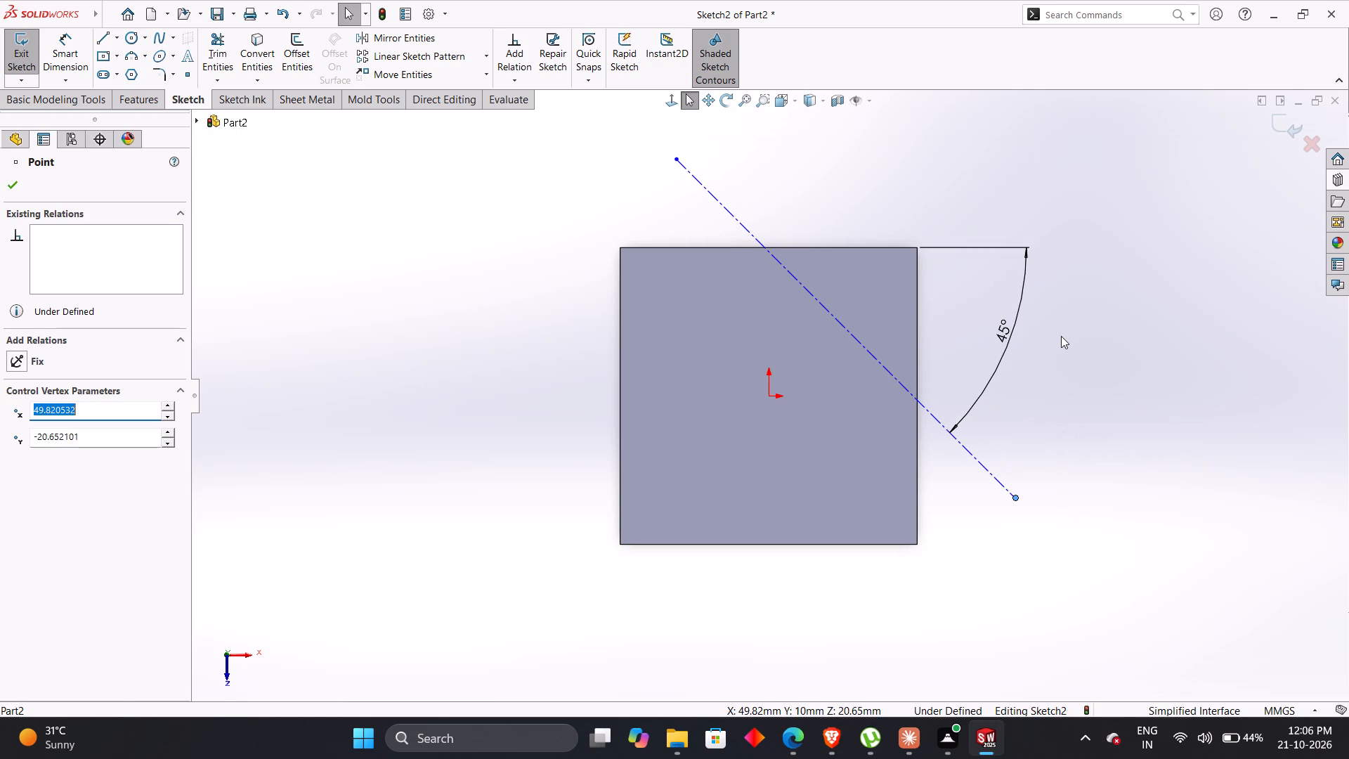
left_click(1061, 336)
Sketch a horizontal centerline about 74 mm long across the middle of the plate, level with the origin.
key("alt+Tab")
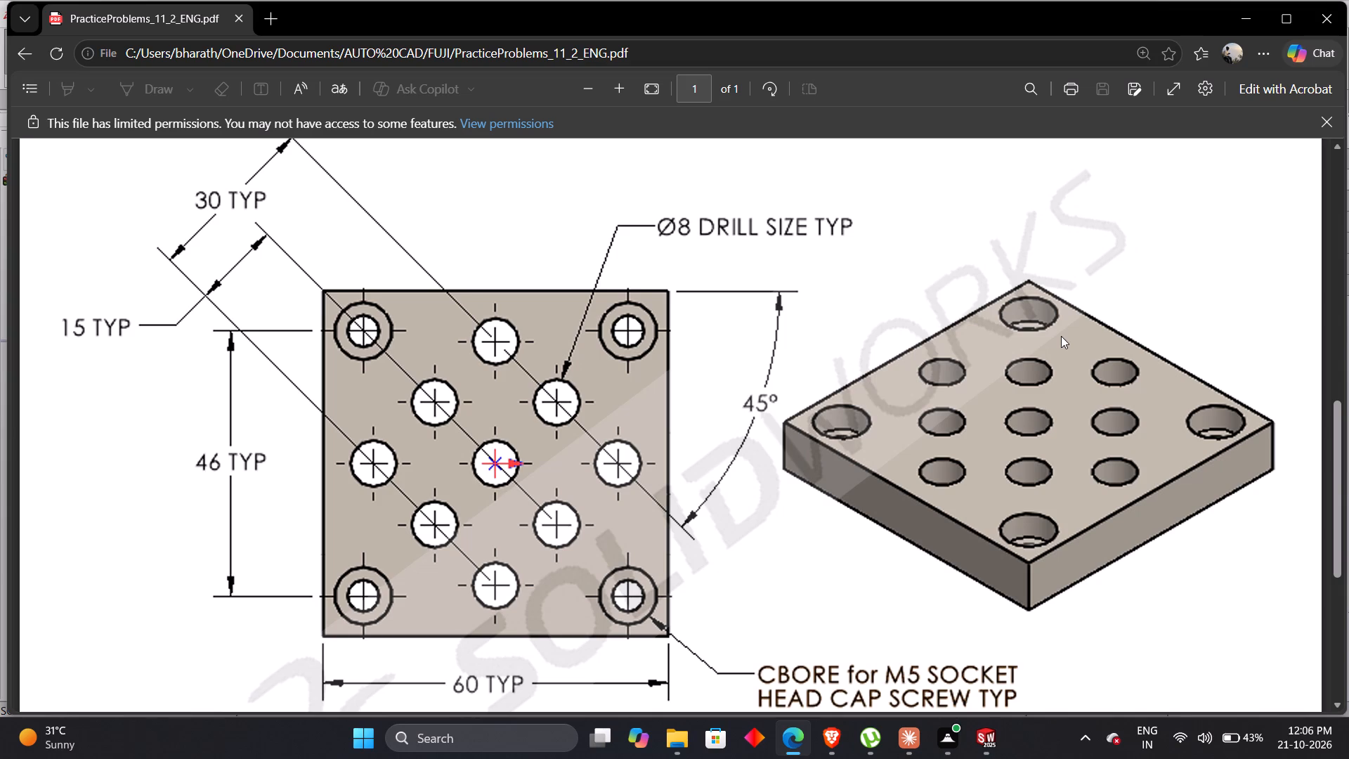
key("alt+Tab")
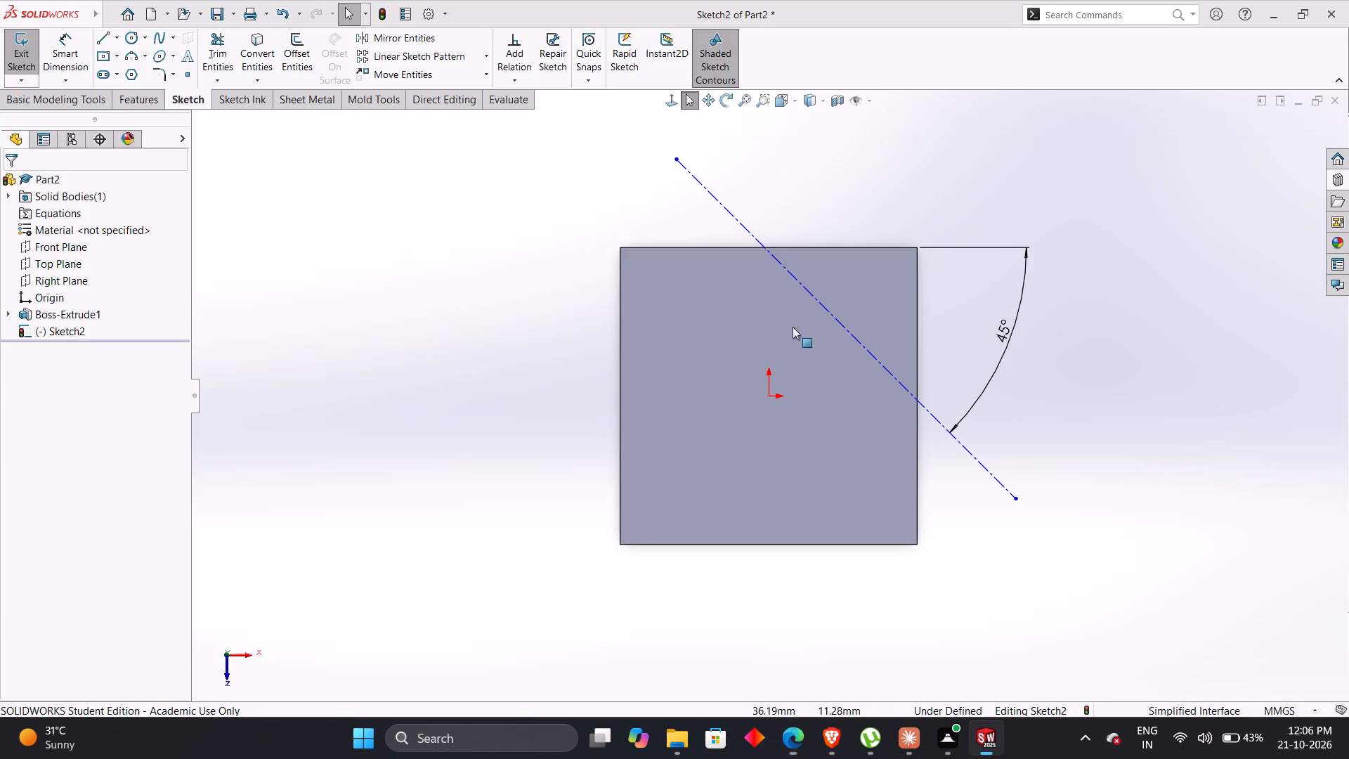
left_click(116, 40)
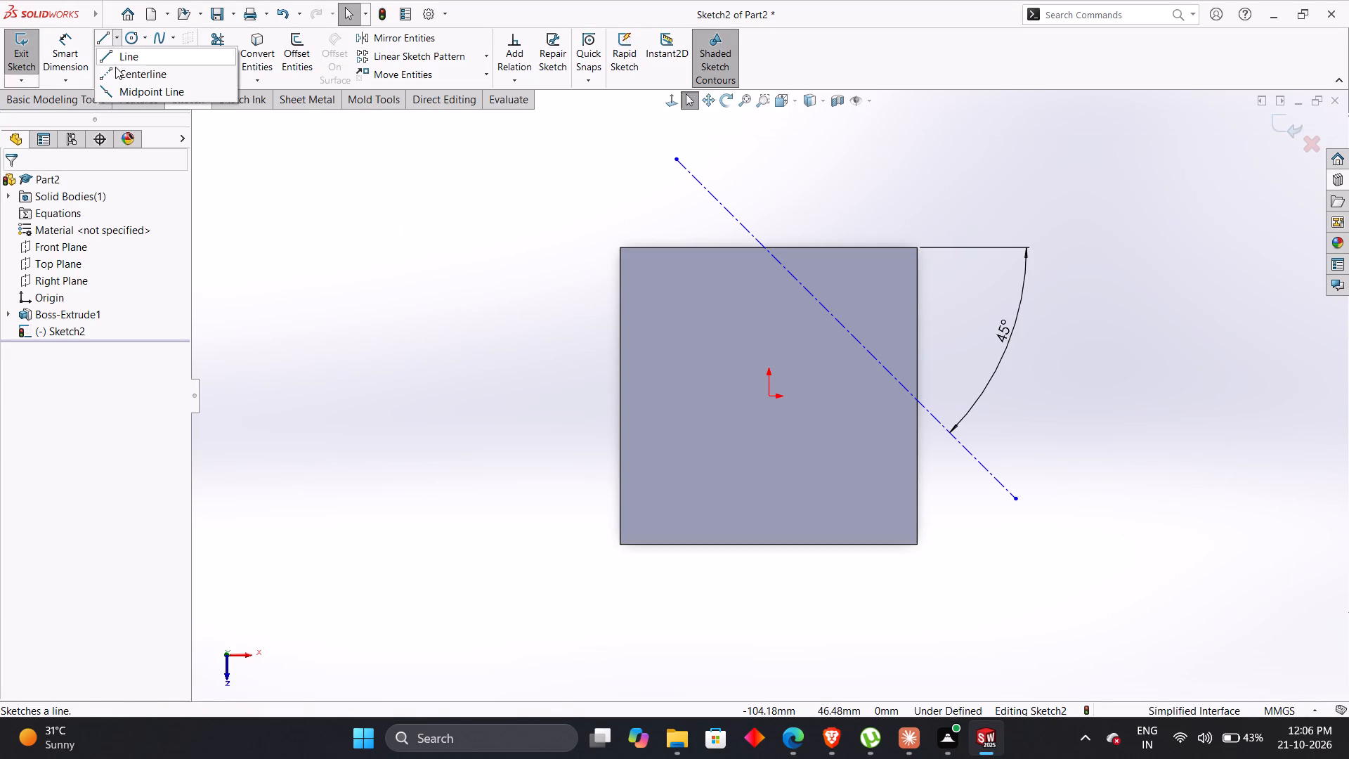
left_click(115, 70)
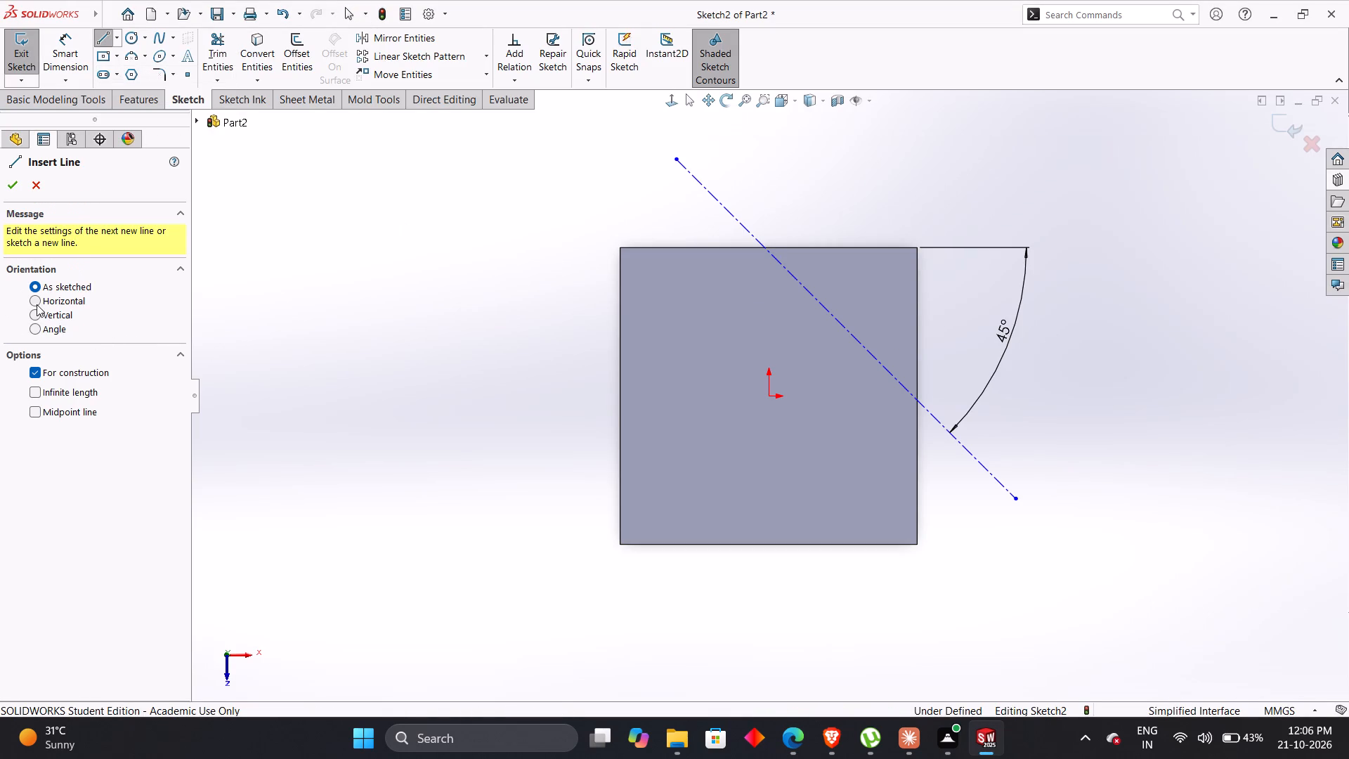
left_click(37, 304)
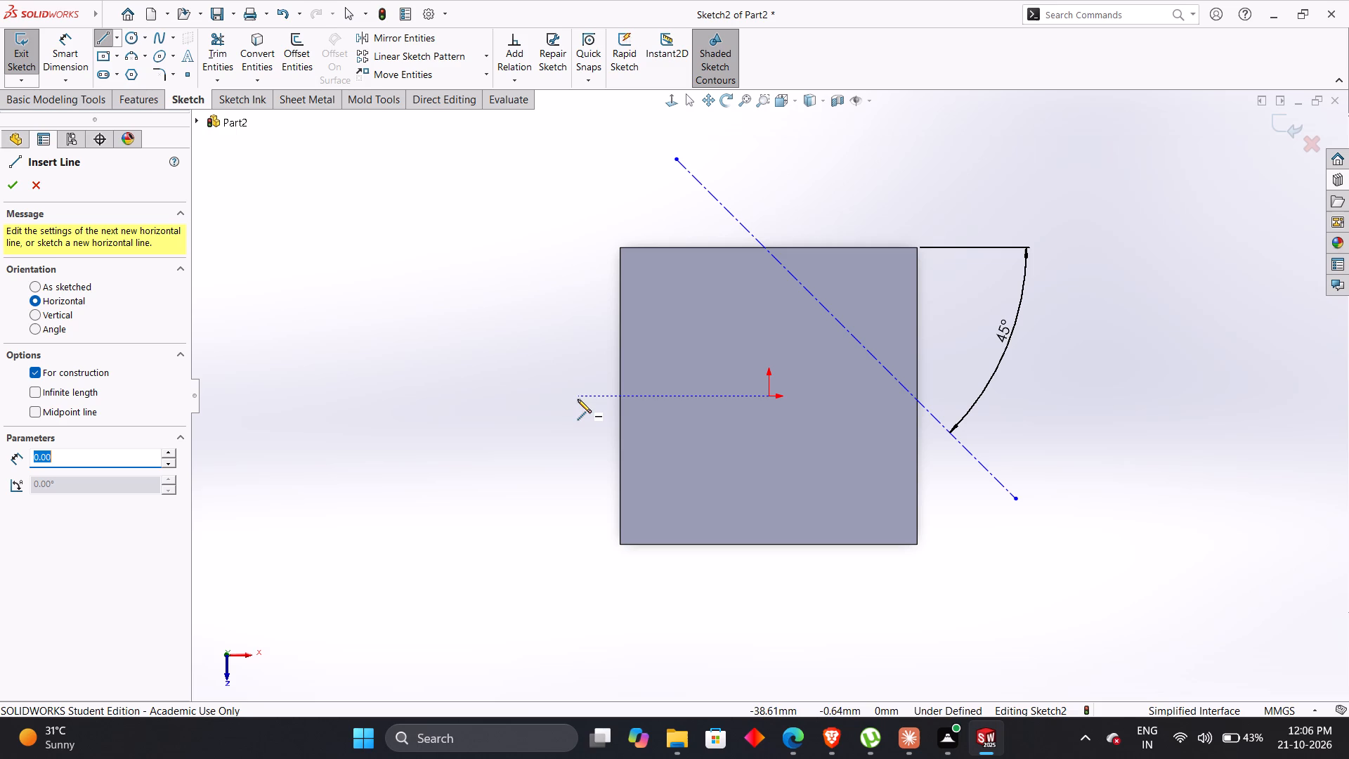
left_click(578, 399)
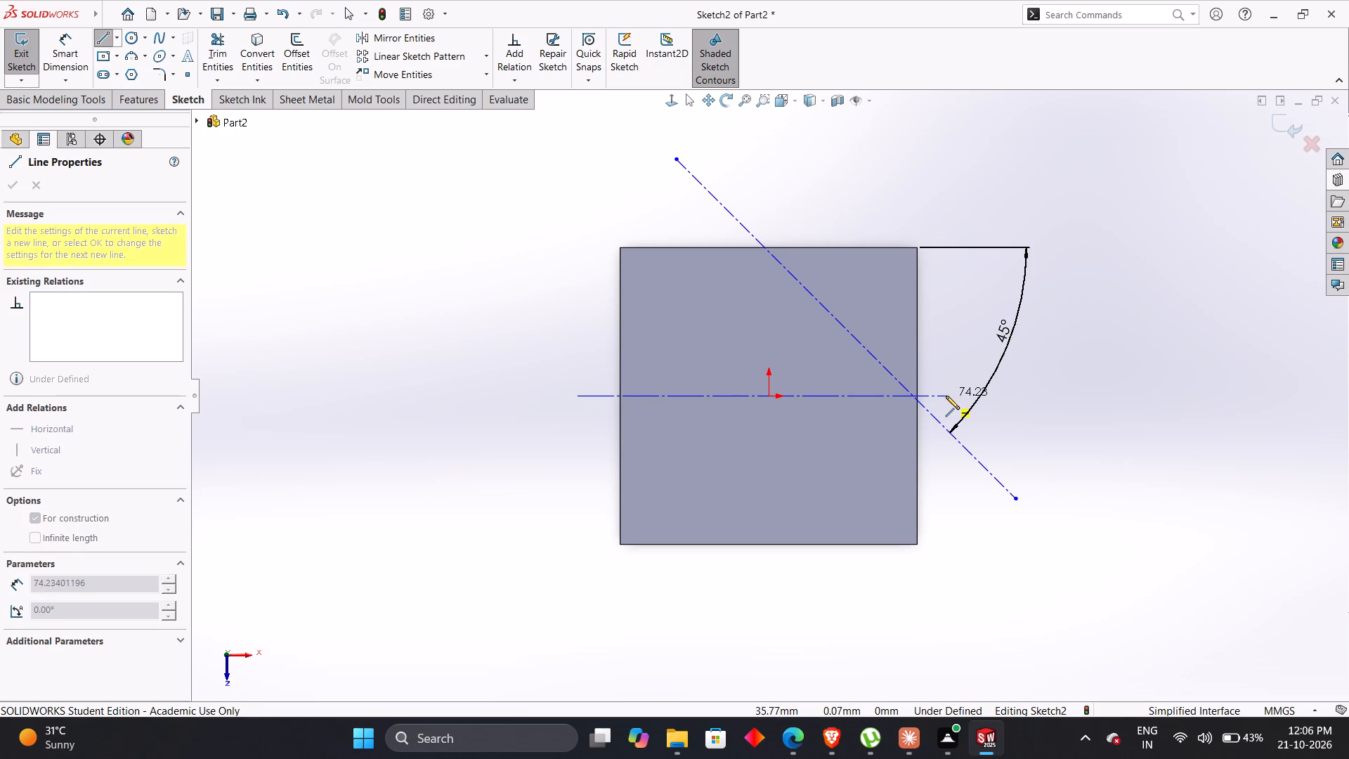
left_click(946, 396)
Sketch a second horizontal centerline about 80 mm long across the plate near its lower edge, after checking the PDF drawing.
key("alt+Tab")
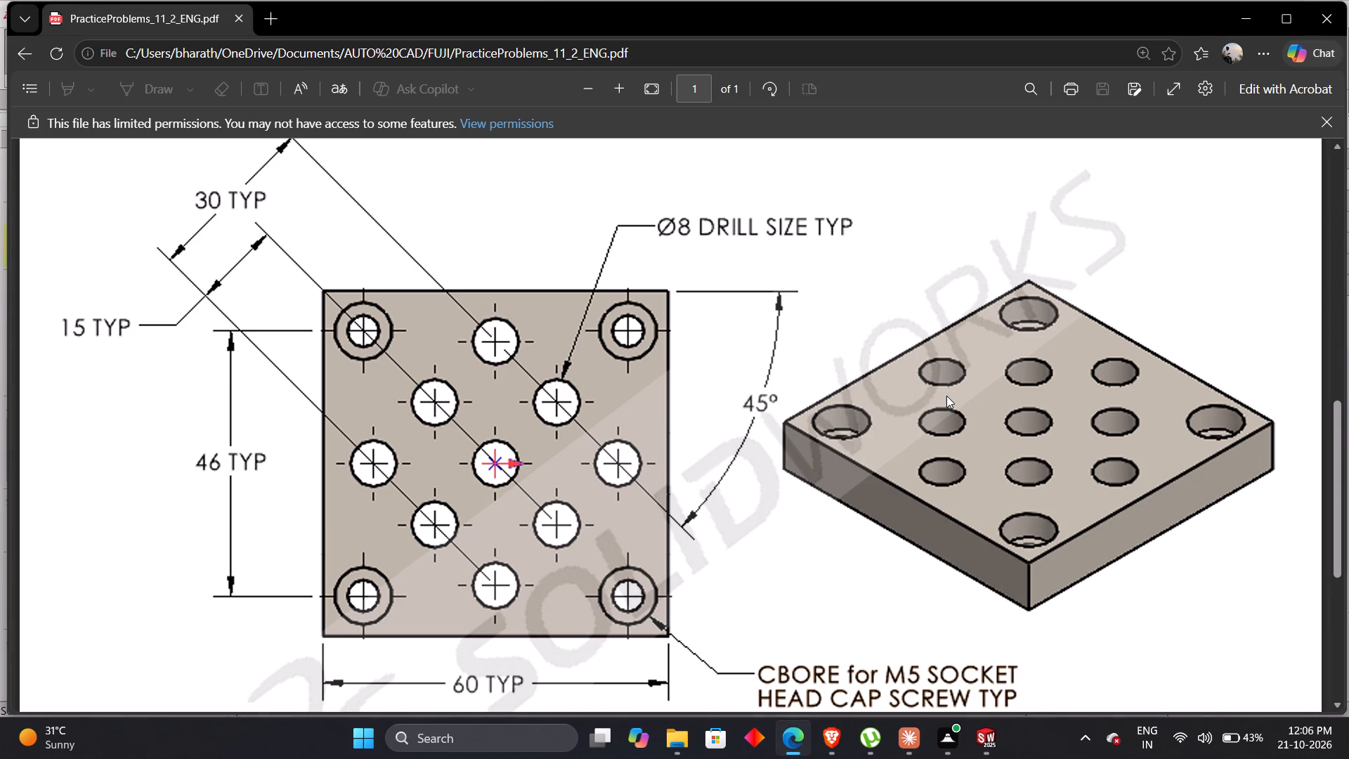
key("alt+Tab")
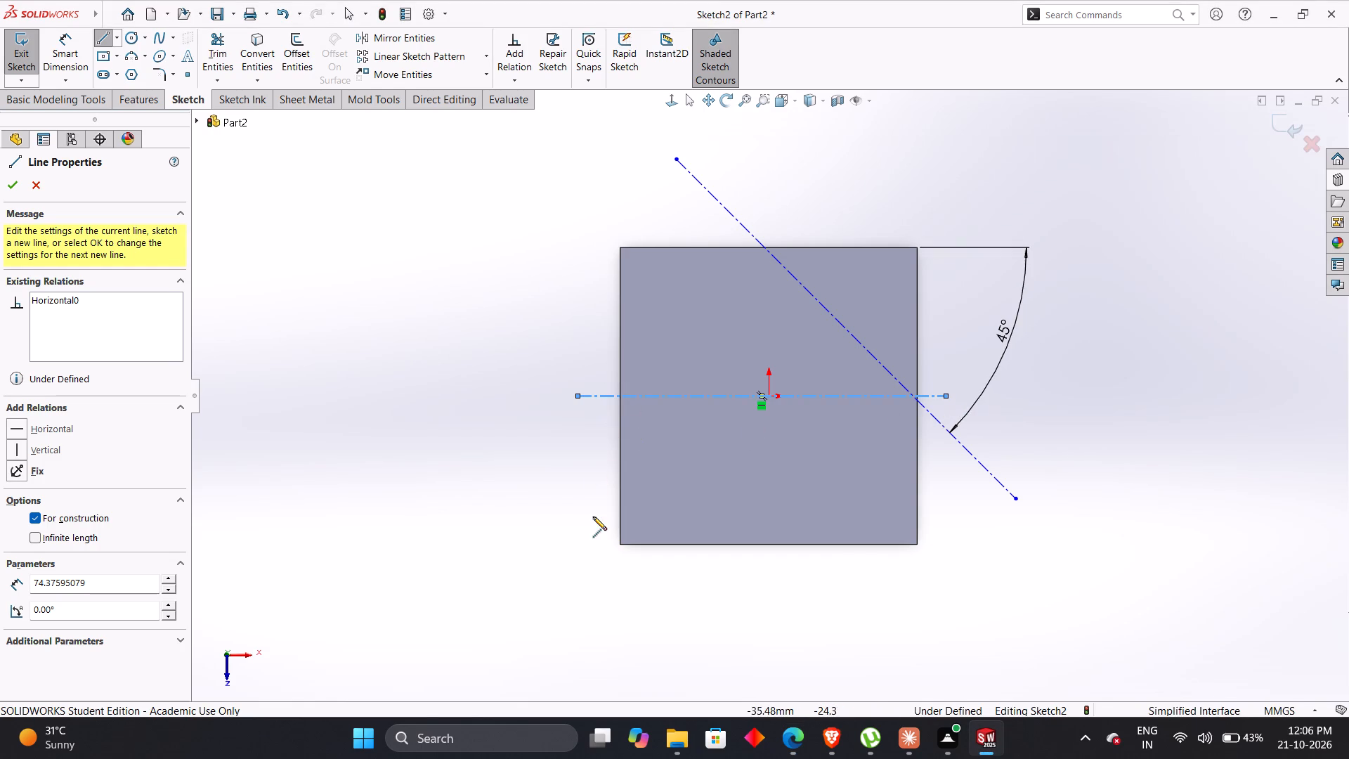
key("alt+Tab")
key("alt+Tab")
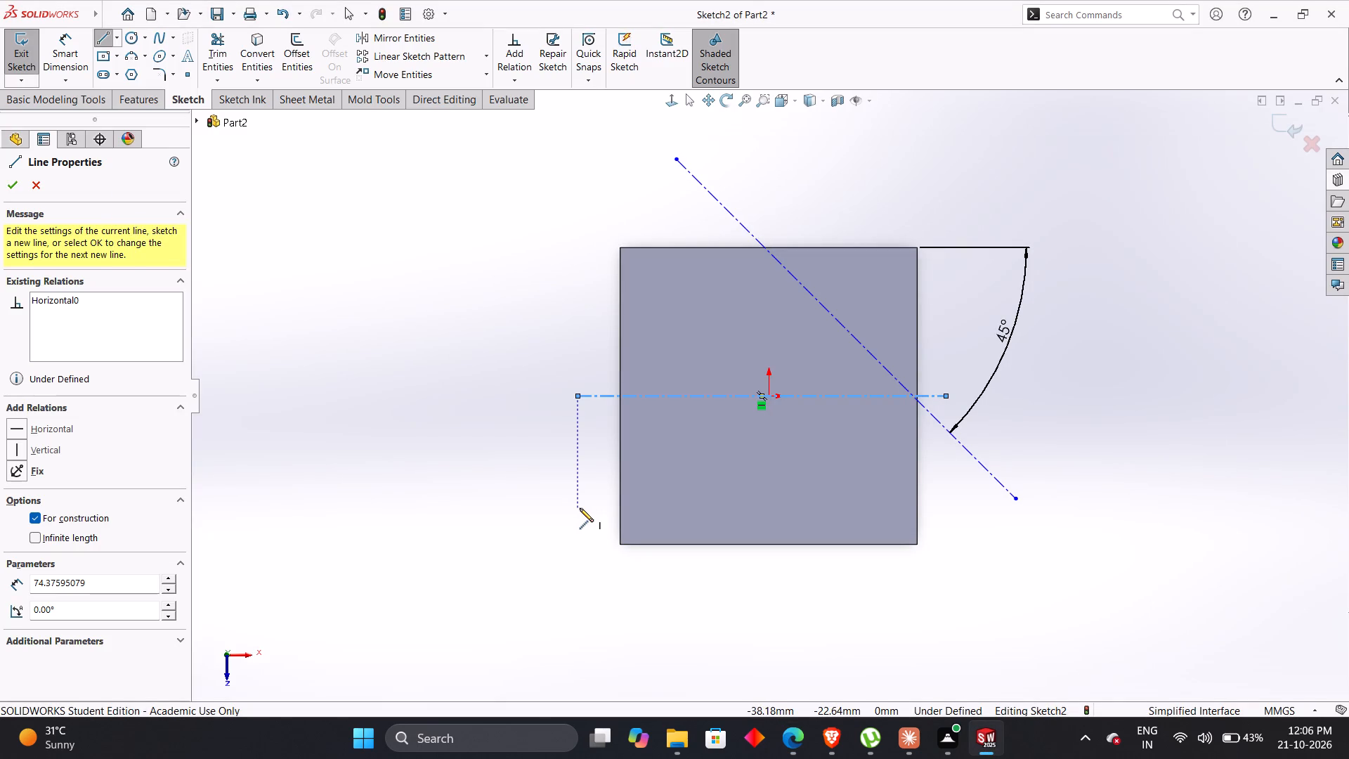
left_click(580, 508)
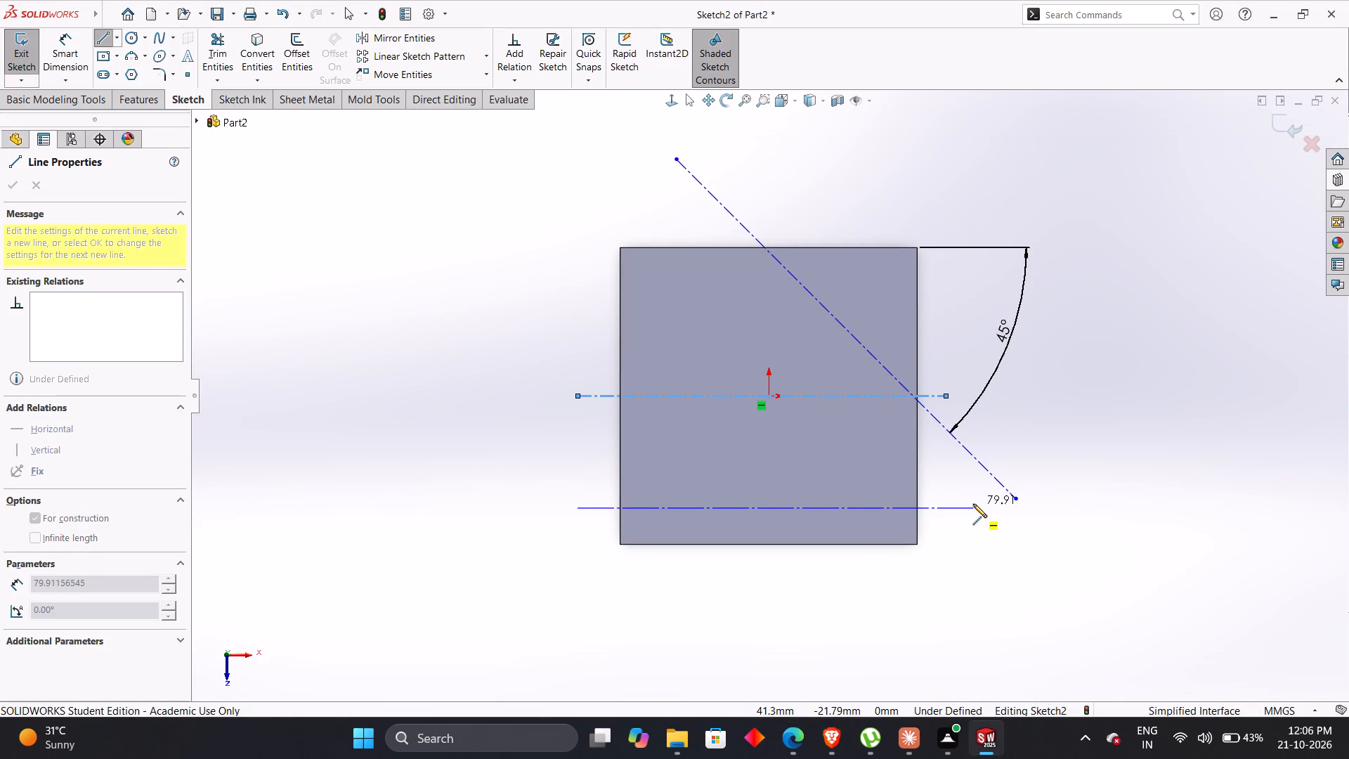
left_click(973, 505)
key("Escape")
key("Escape")
key("Escape")
key("Escape")
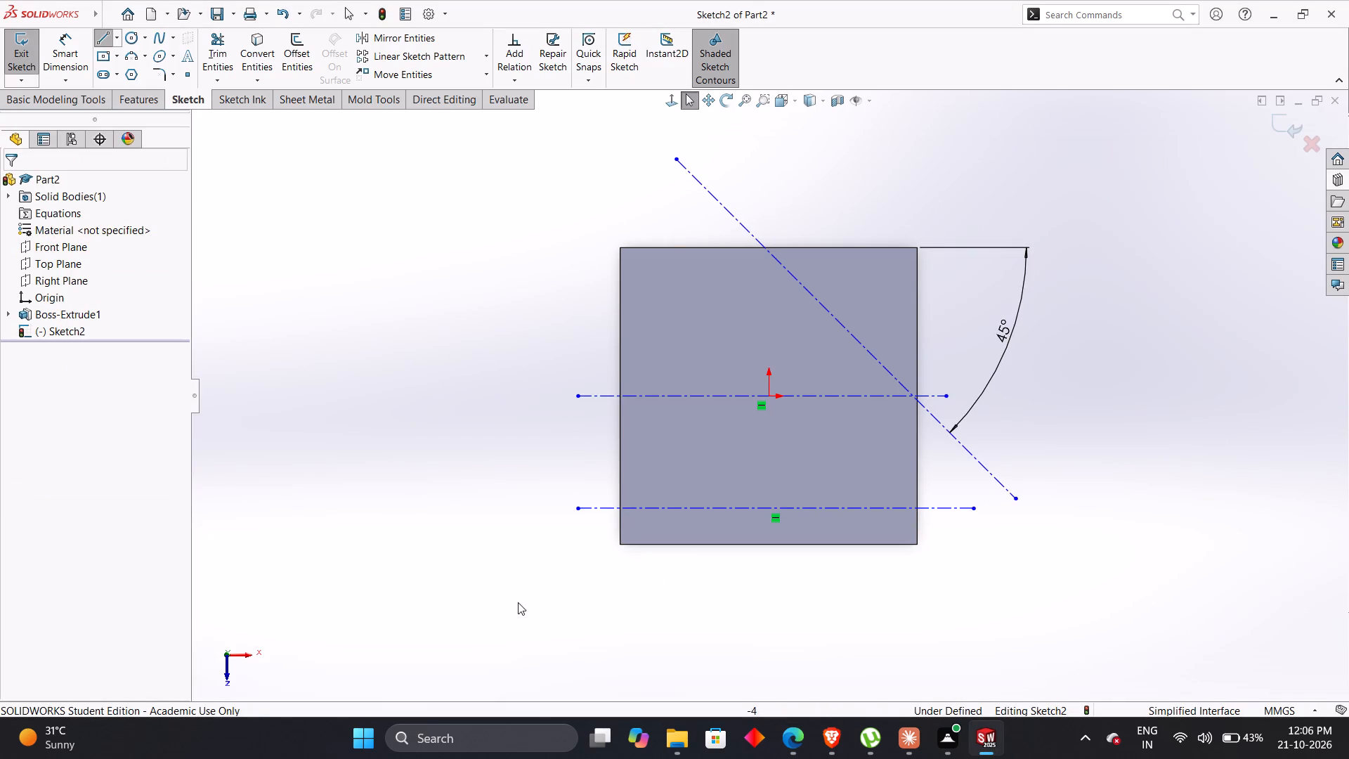
right_click_drag(497, 606, 495, 537)
key("Escape")
key("Escape")
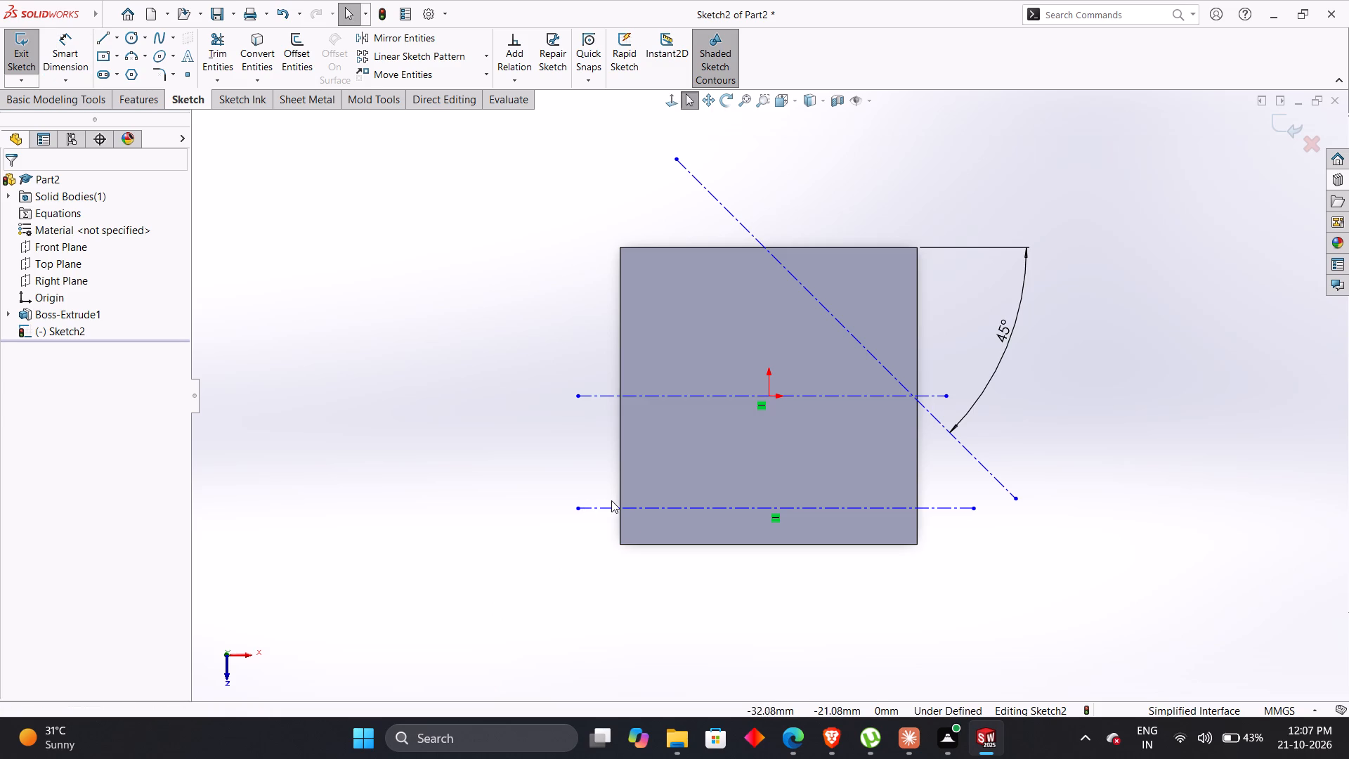
Mirror the lower horizontal centerline about the middle horizontal centerline, keeping the original.
left_click(625, 510)
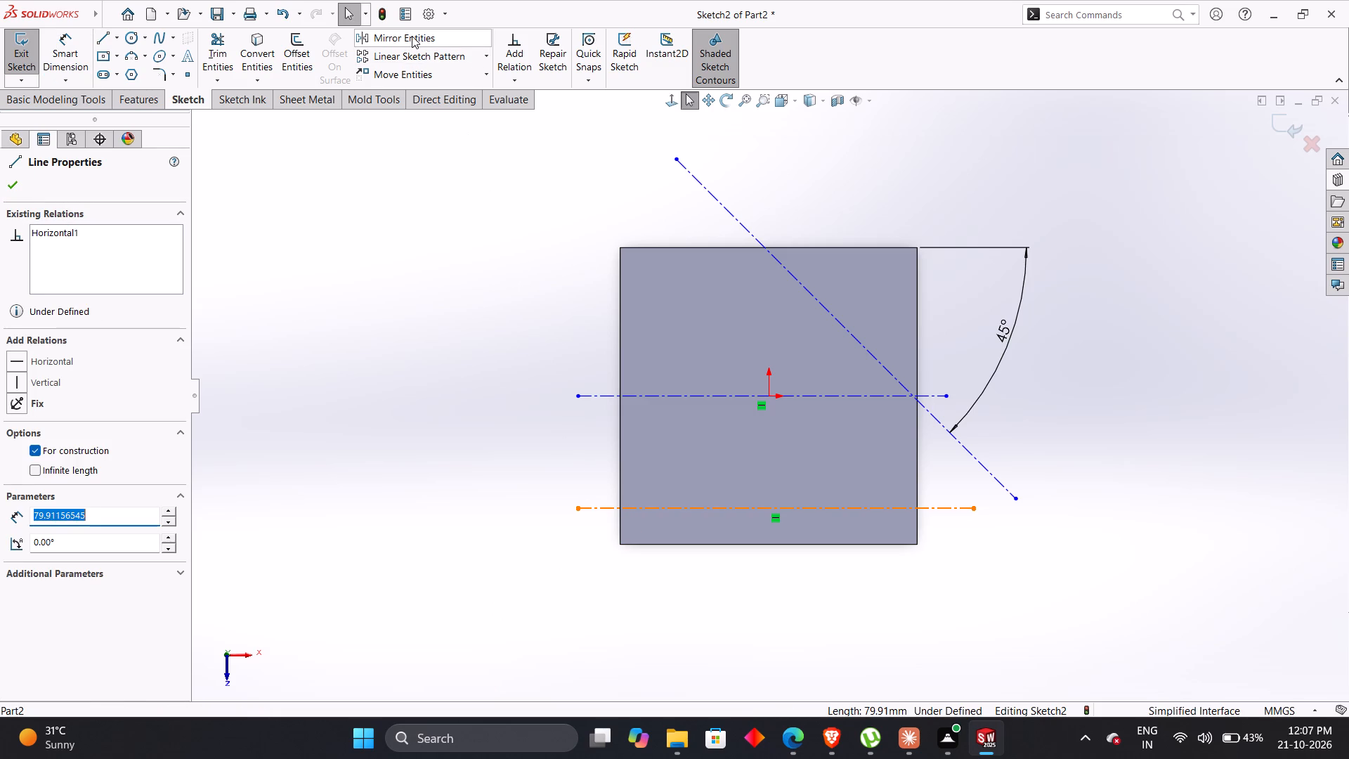
left_click(412, 34)
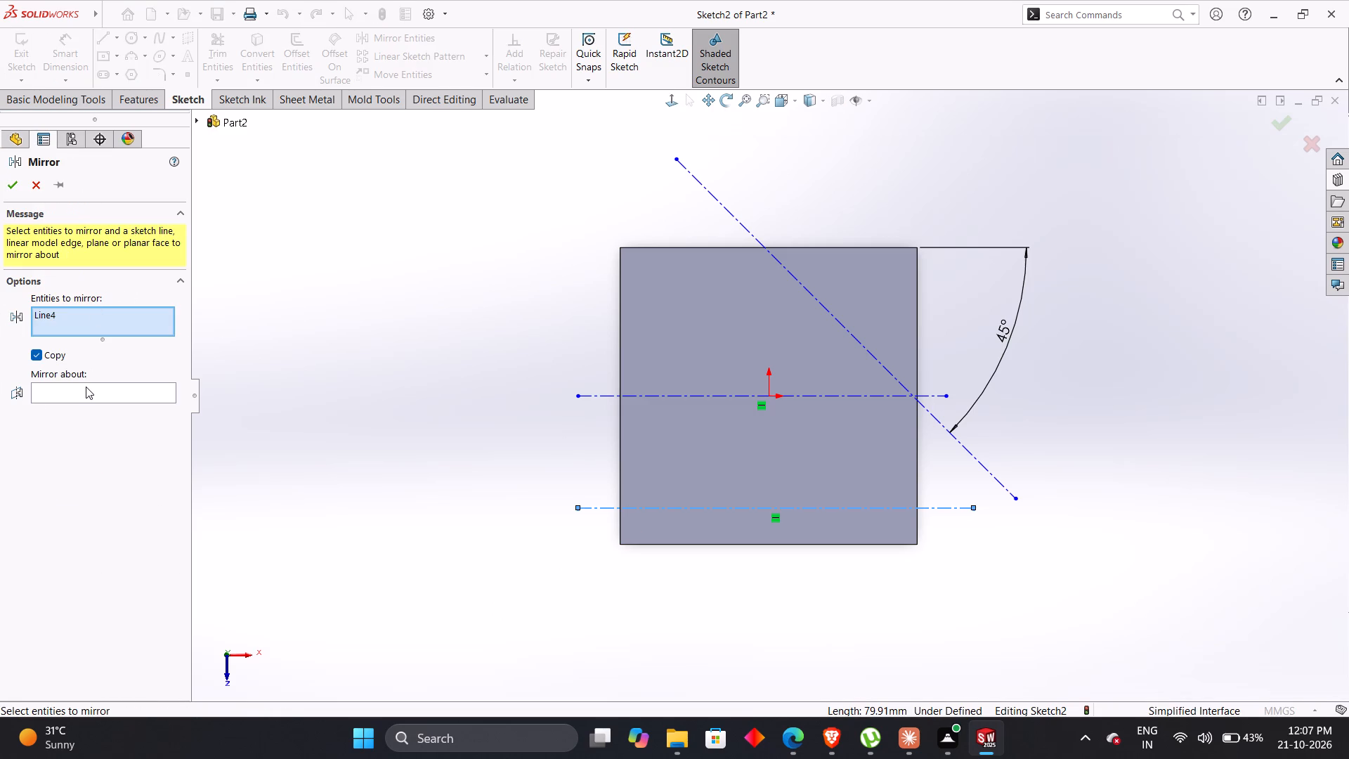
left_click(86, 387)
left_click(609, 395)
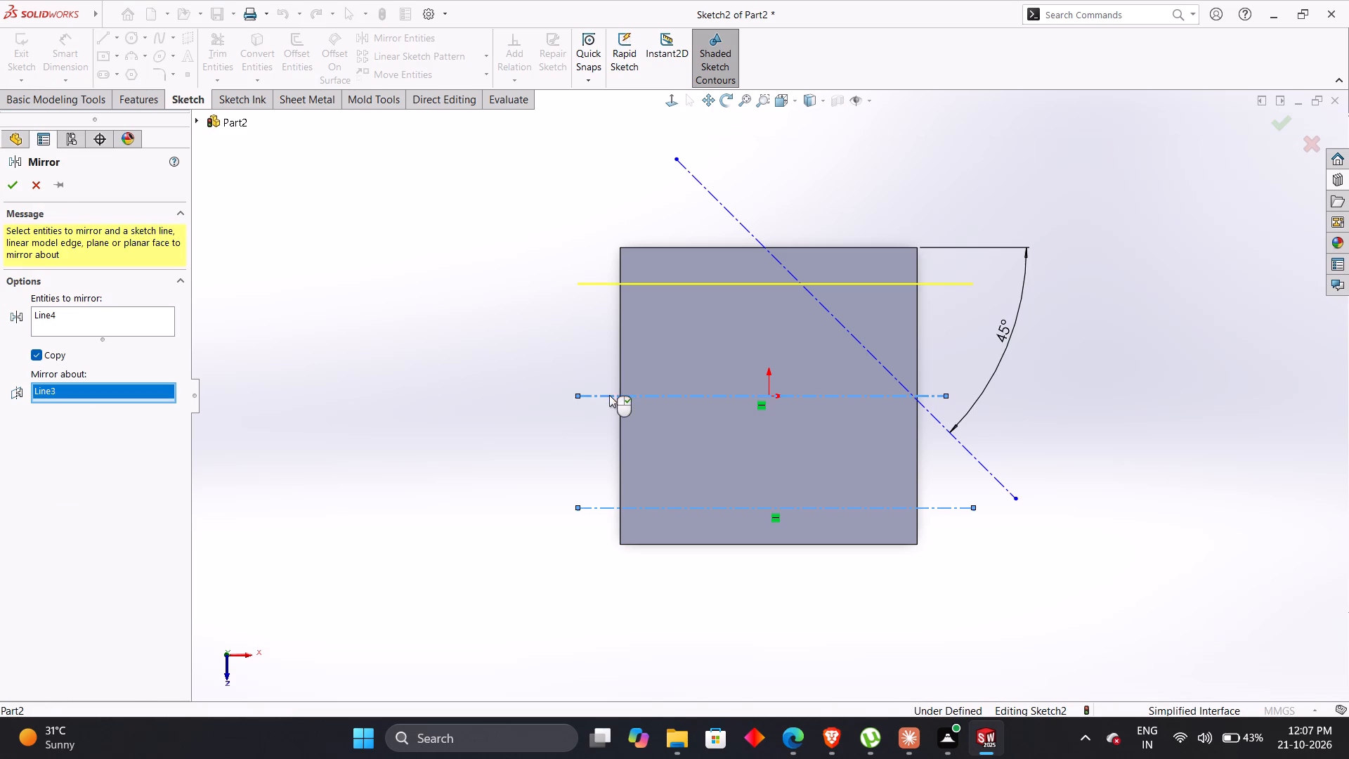
left_click(13, 192)
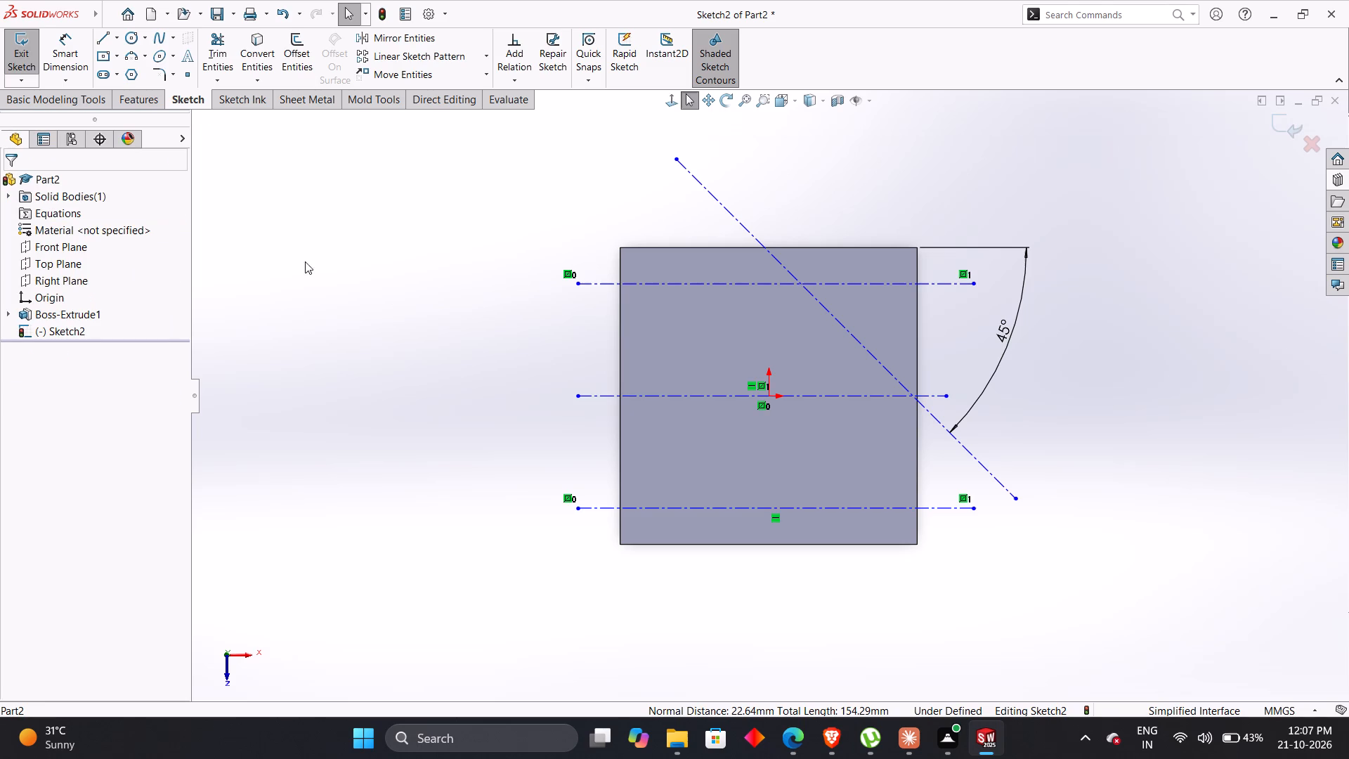
left_click(345, 265)
key("Escape")
key("Escape")
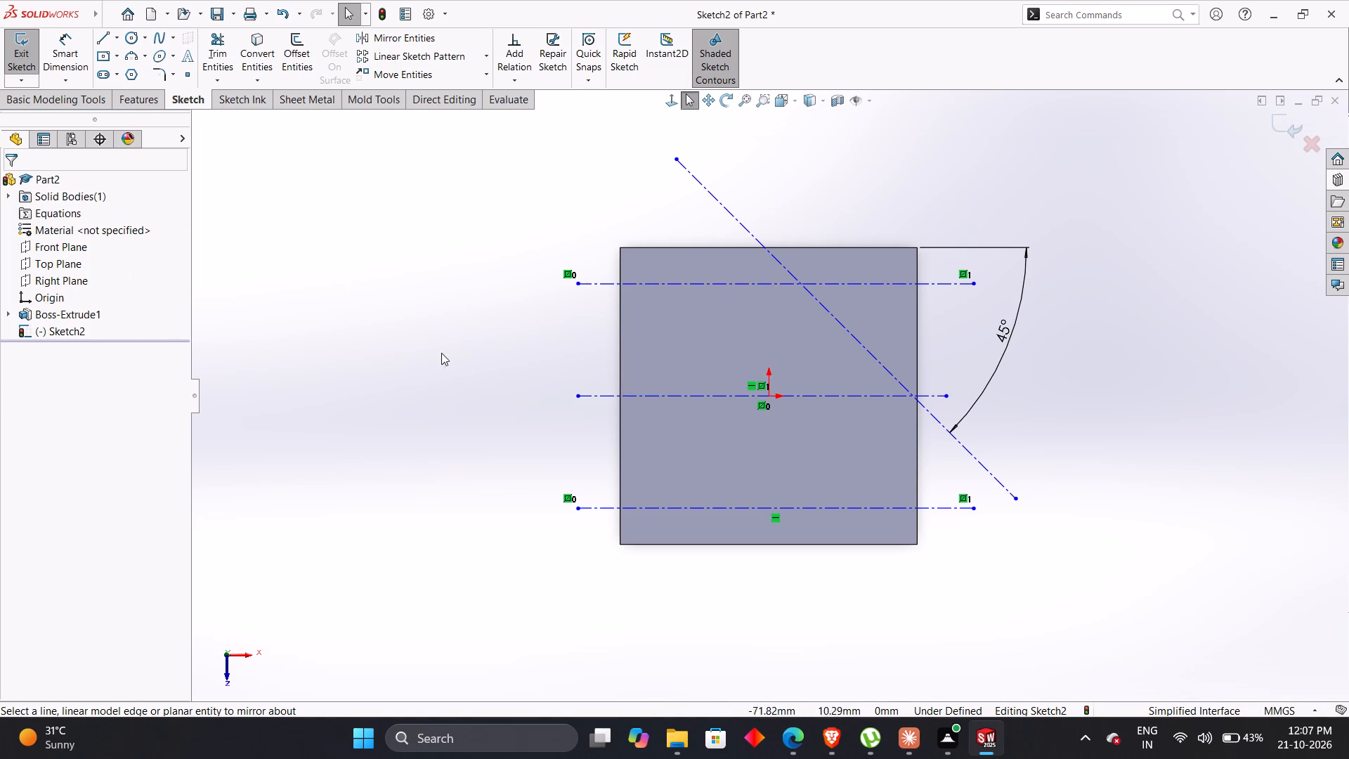
Dimension the distance between the upper and lower horizontal centerlines as 46 mm.
right_click_drag(449, 466, 430, 238)
left_click(623, 283)
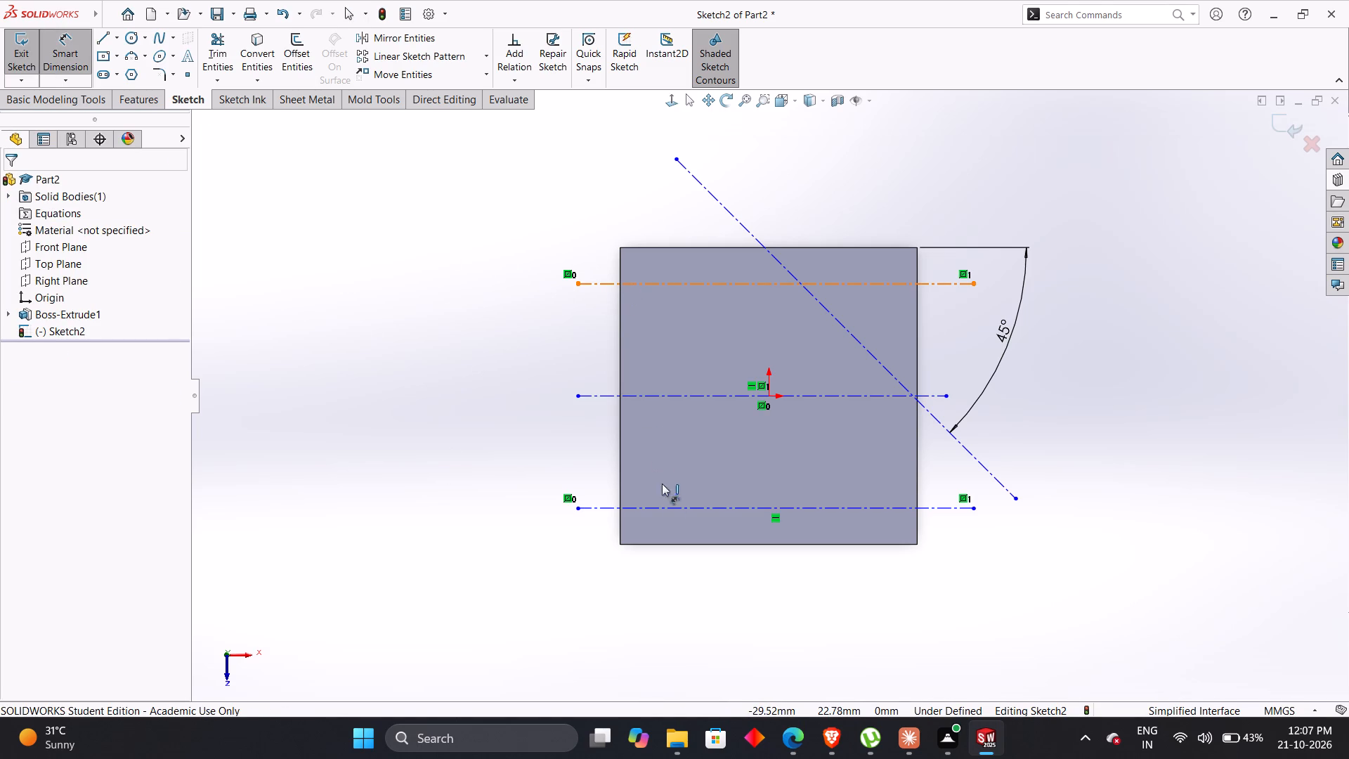
left_click(671, 507)
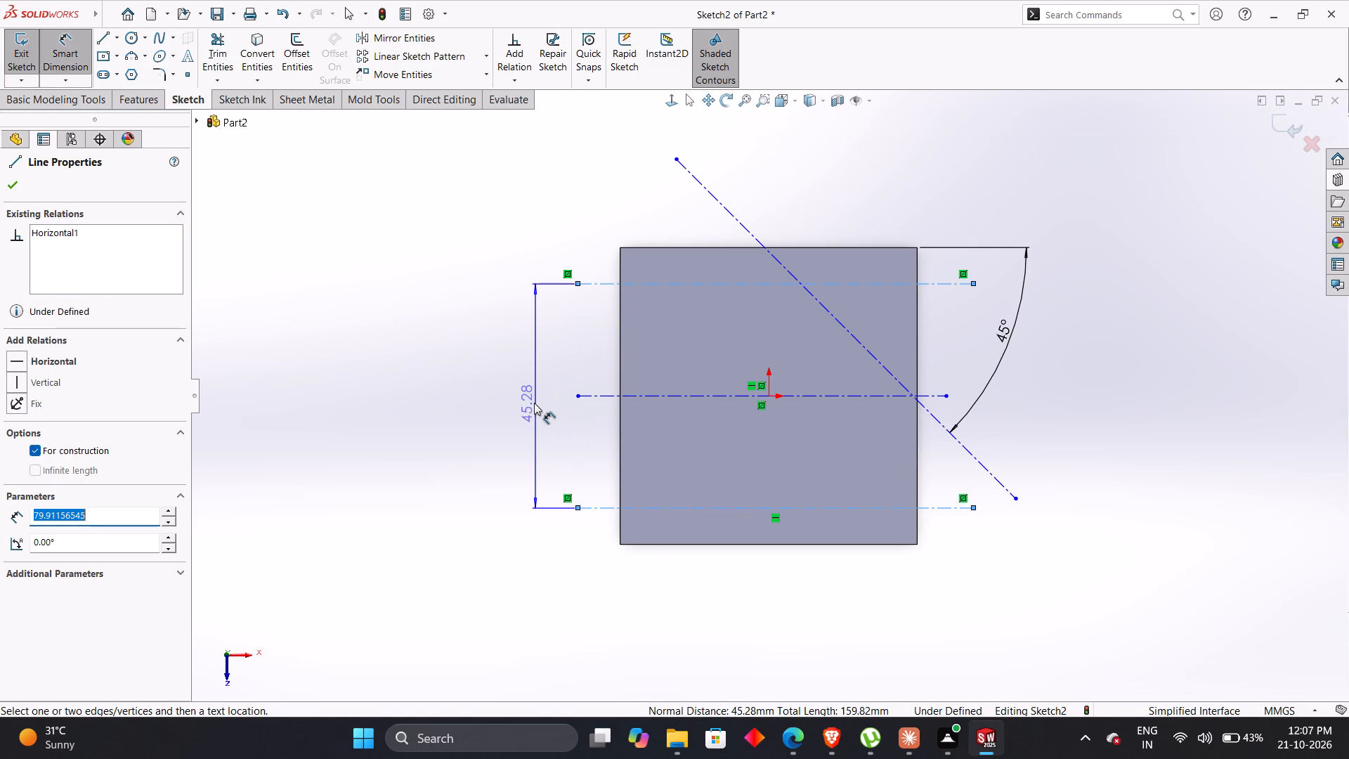
left_click(533, 401)
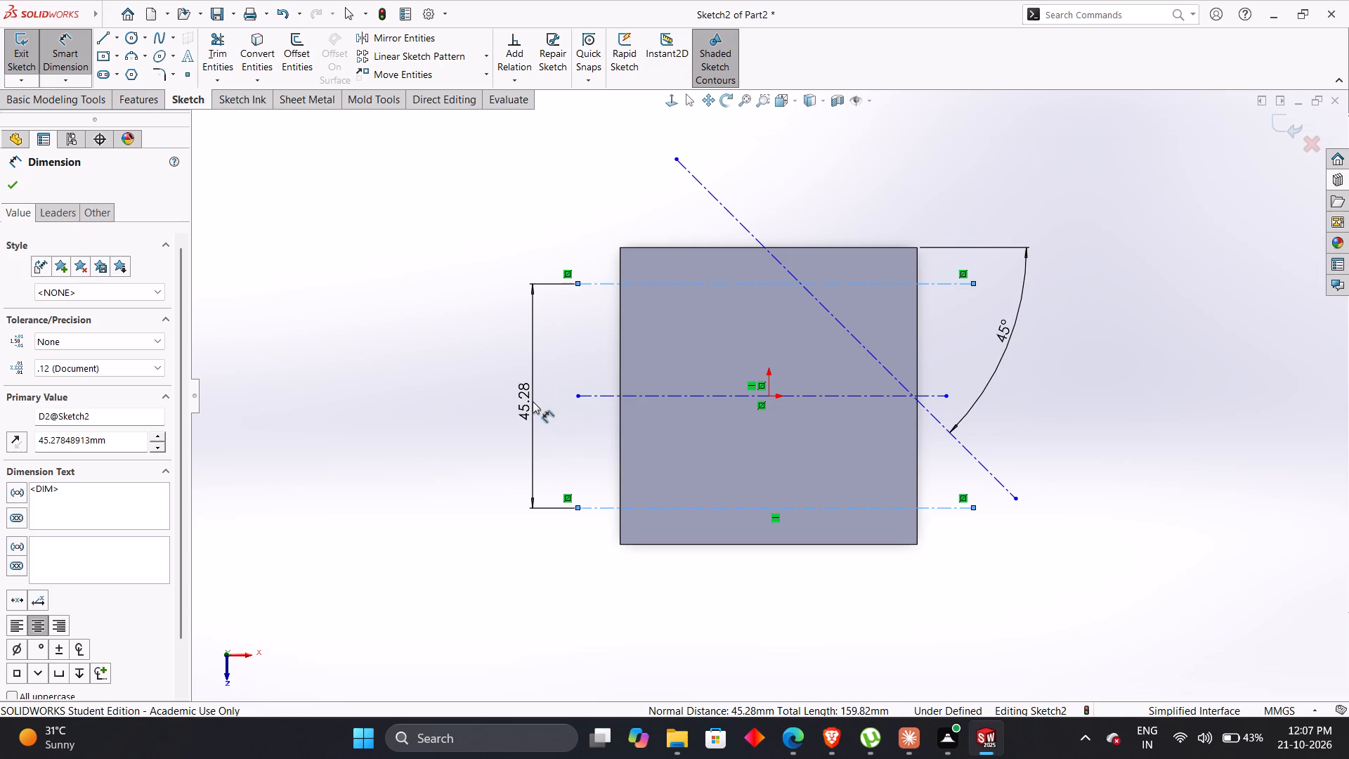
type("46")
key("Return")
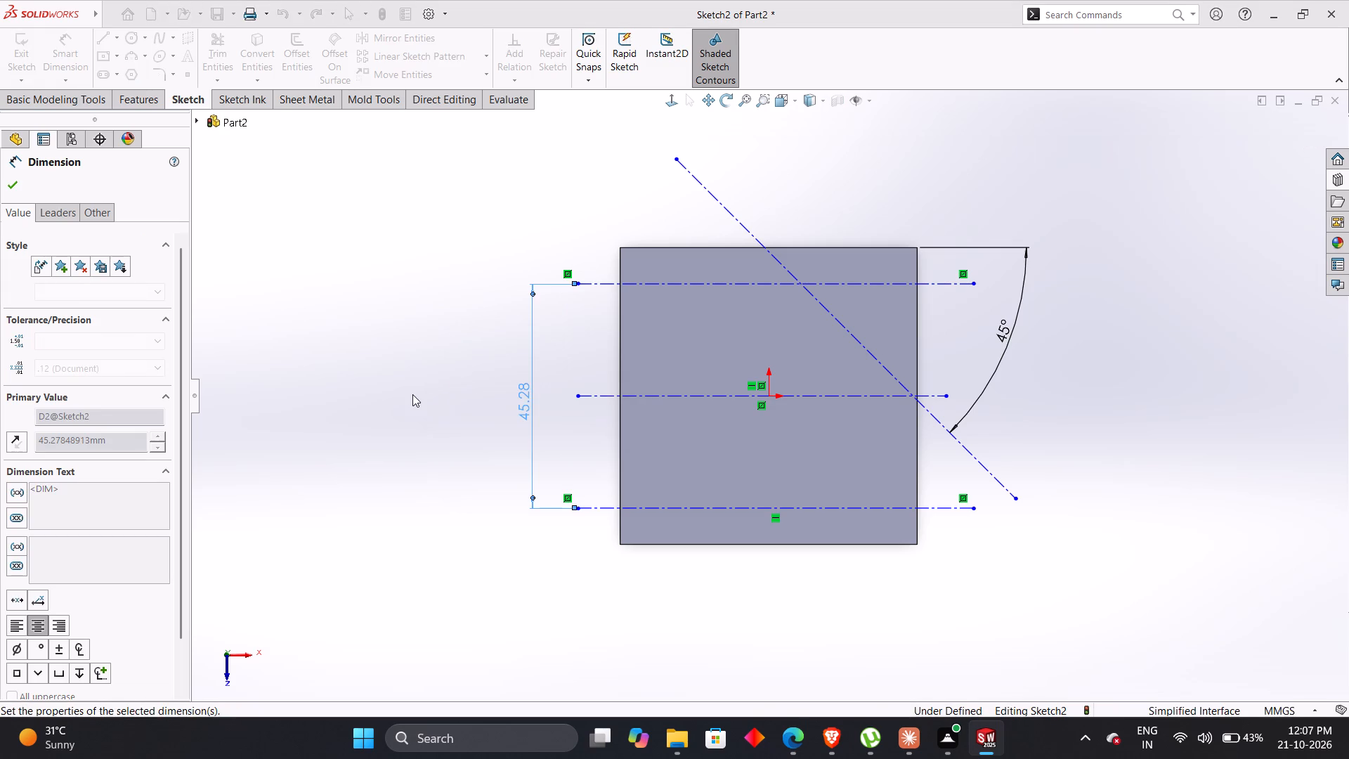
left_click(412, 394)
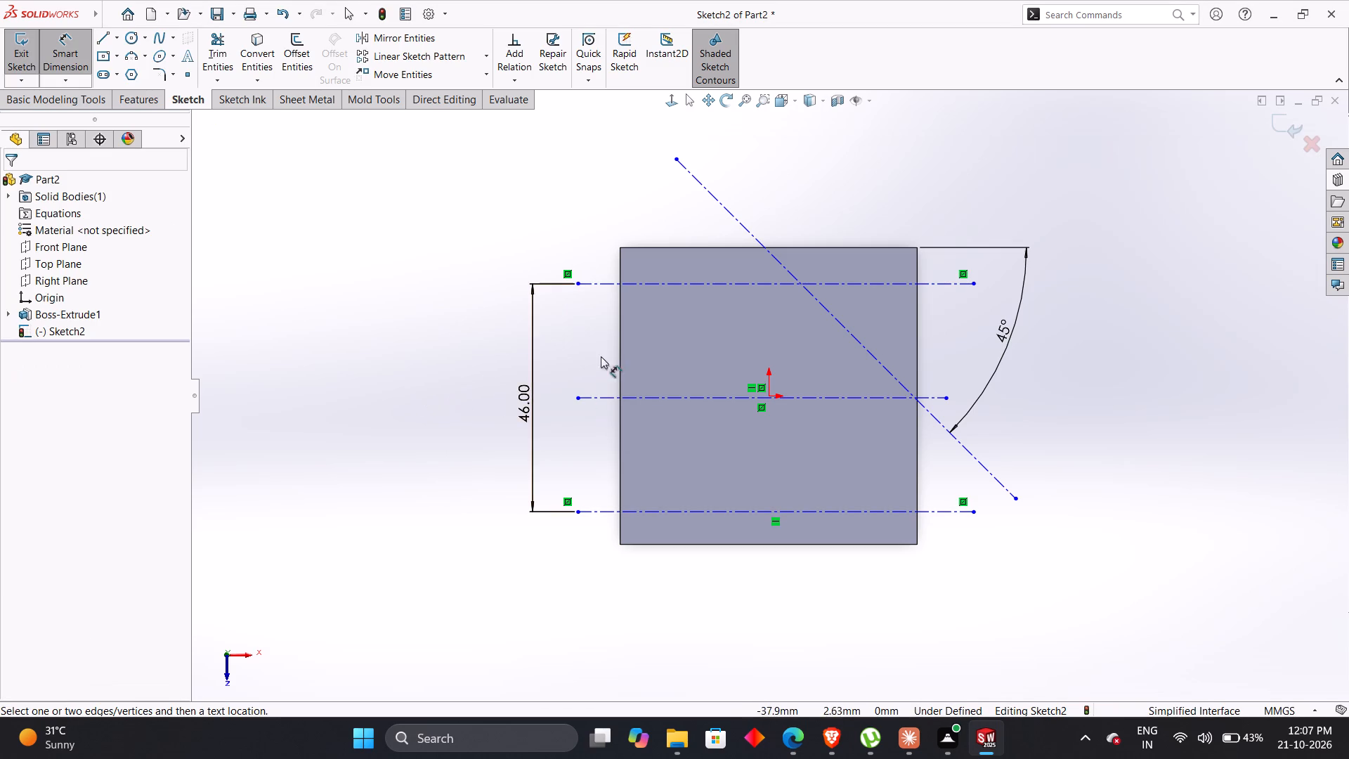
Dimension the upper horizontal centerline 7 mm from the plate's upper edge, calculating 60 - 46 in Calculator to work out the offset.
left_click(658, 247)
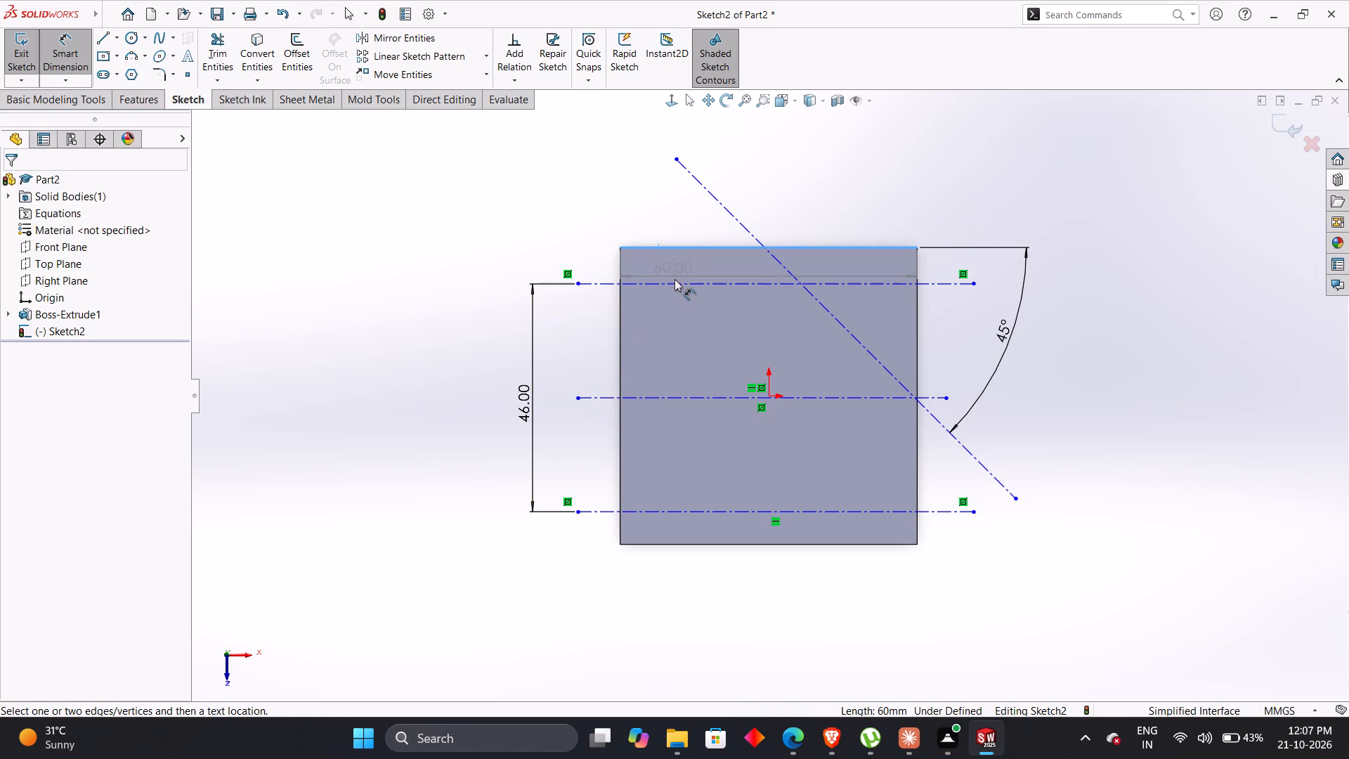
left_click(677, 283)
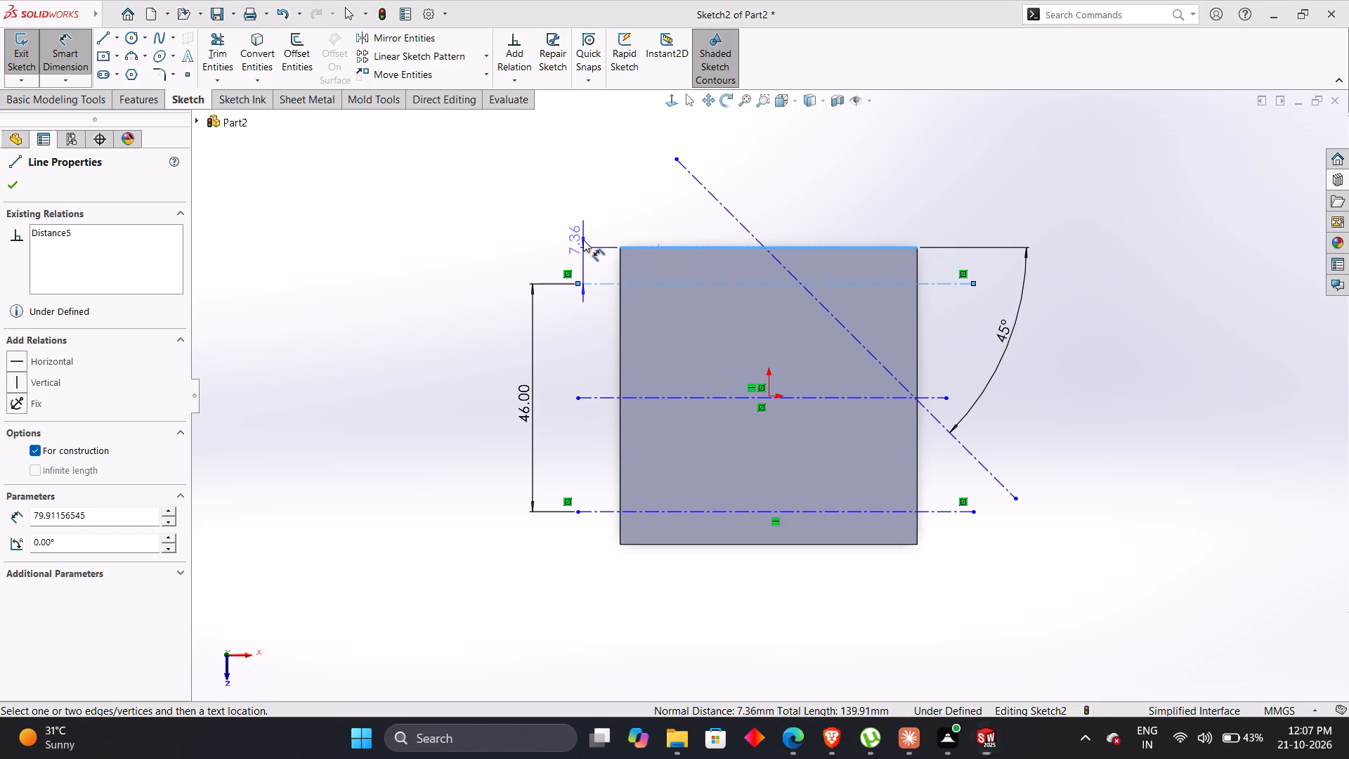
type("60")
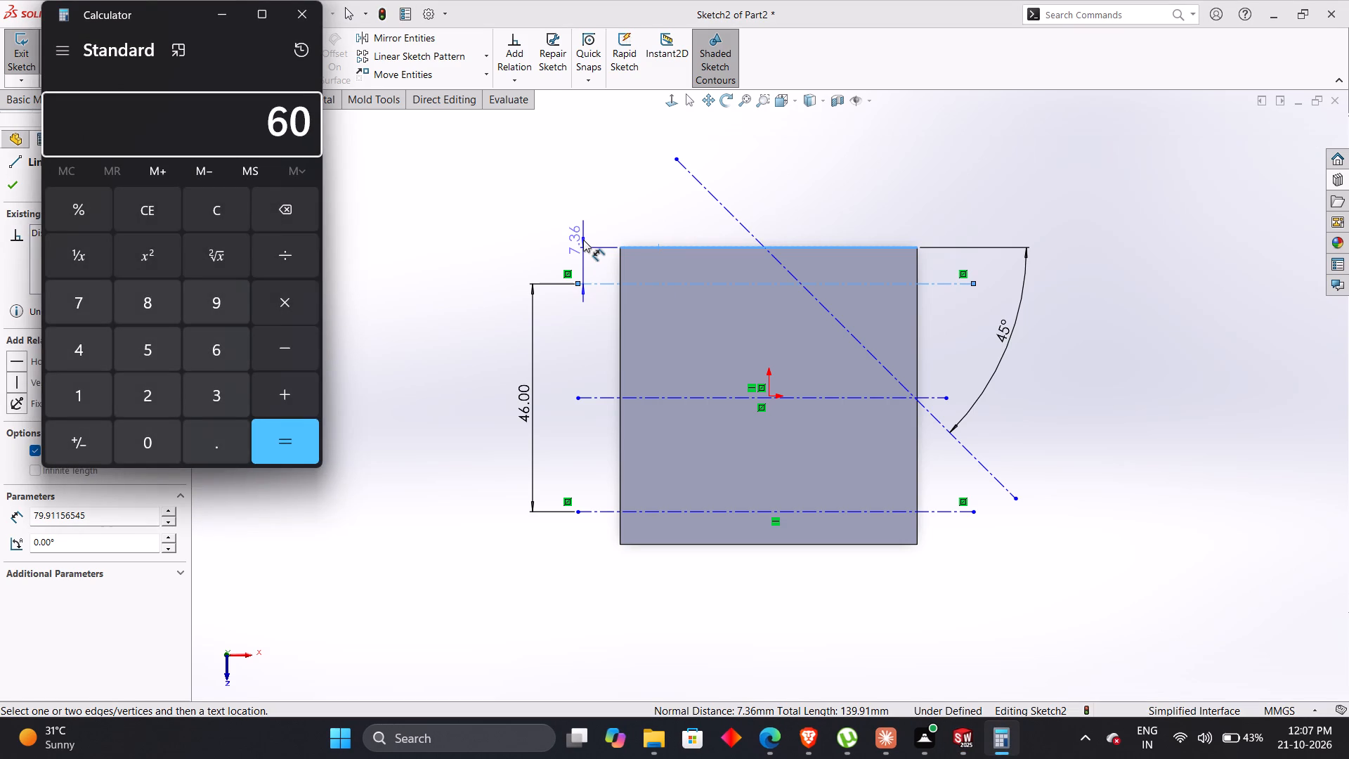
type("-46")
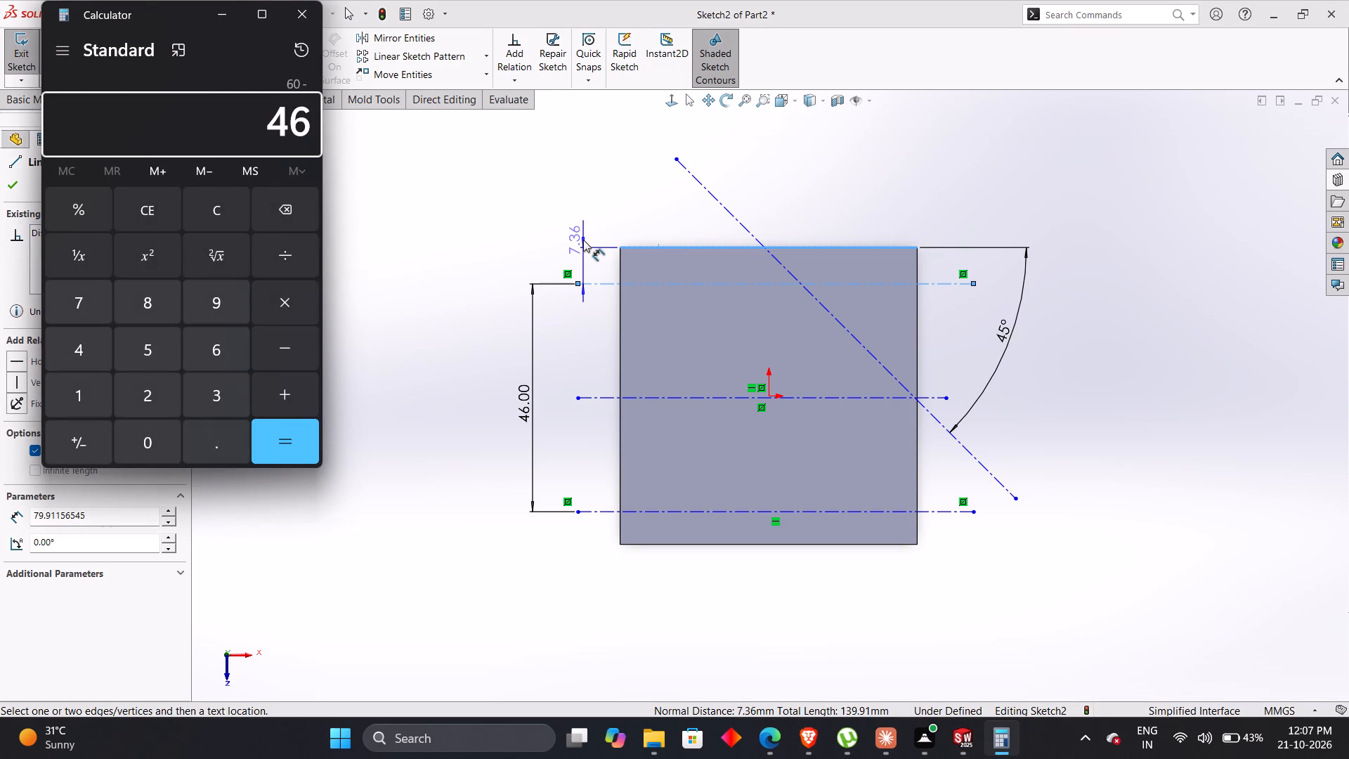
key("Return")
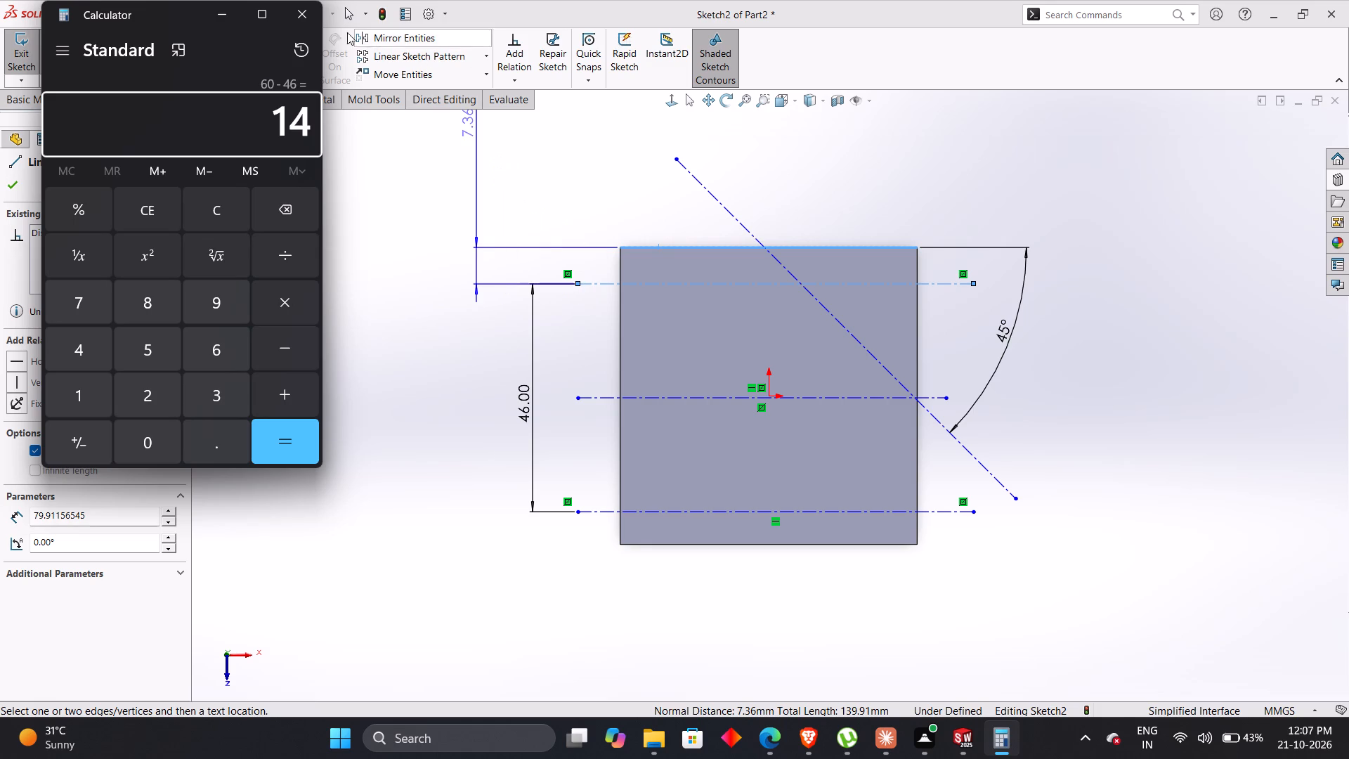
left_click(296, 19)
left_click(515, 233)
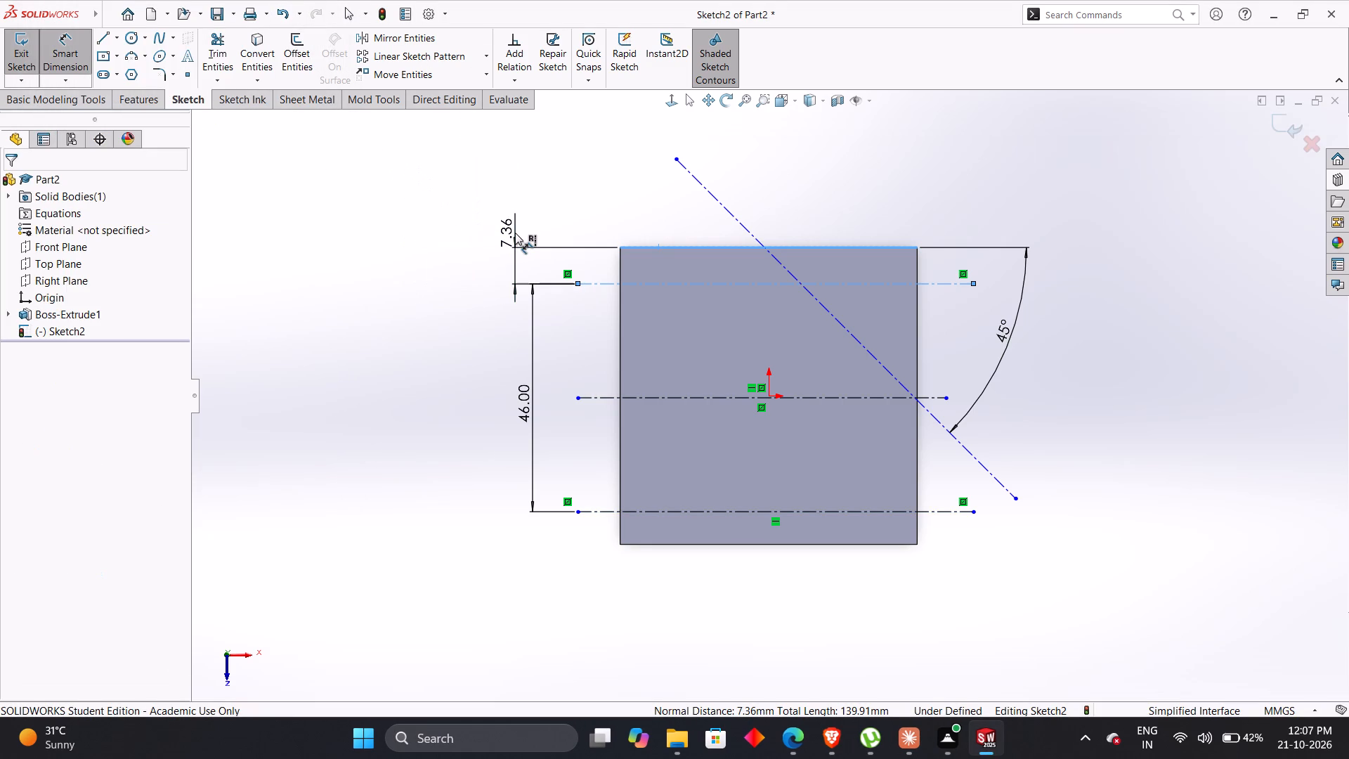
key("7")
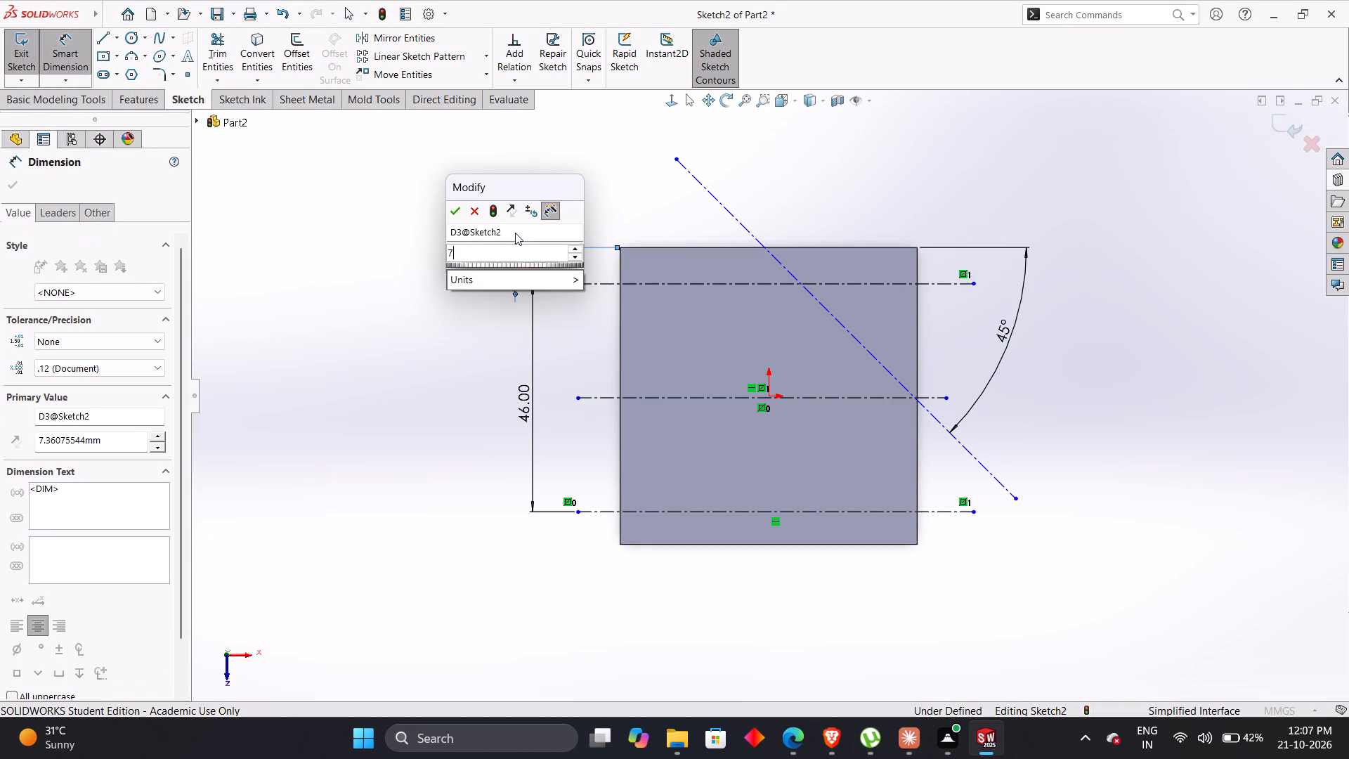
key("Return")
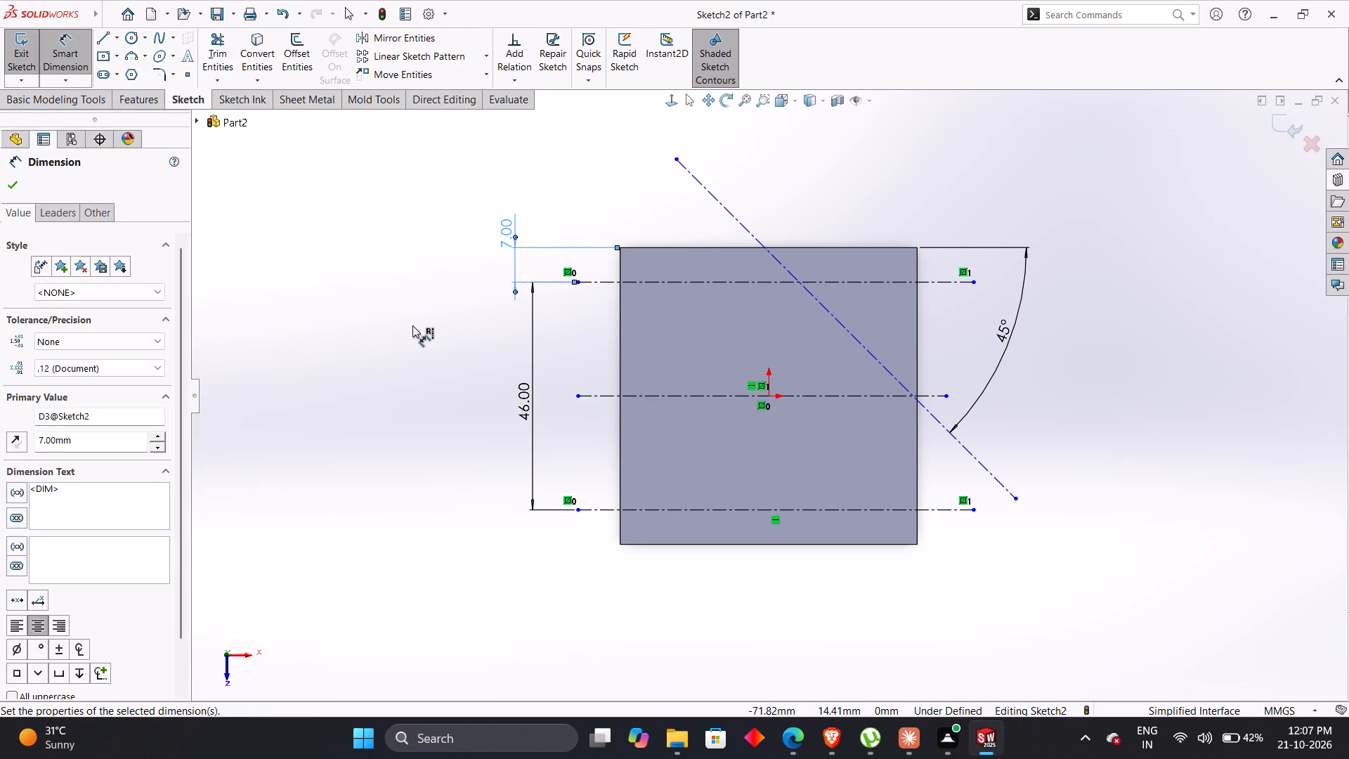
left_click(412, 325)
key("Escape")
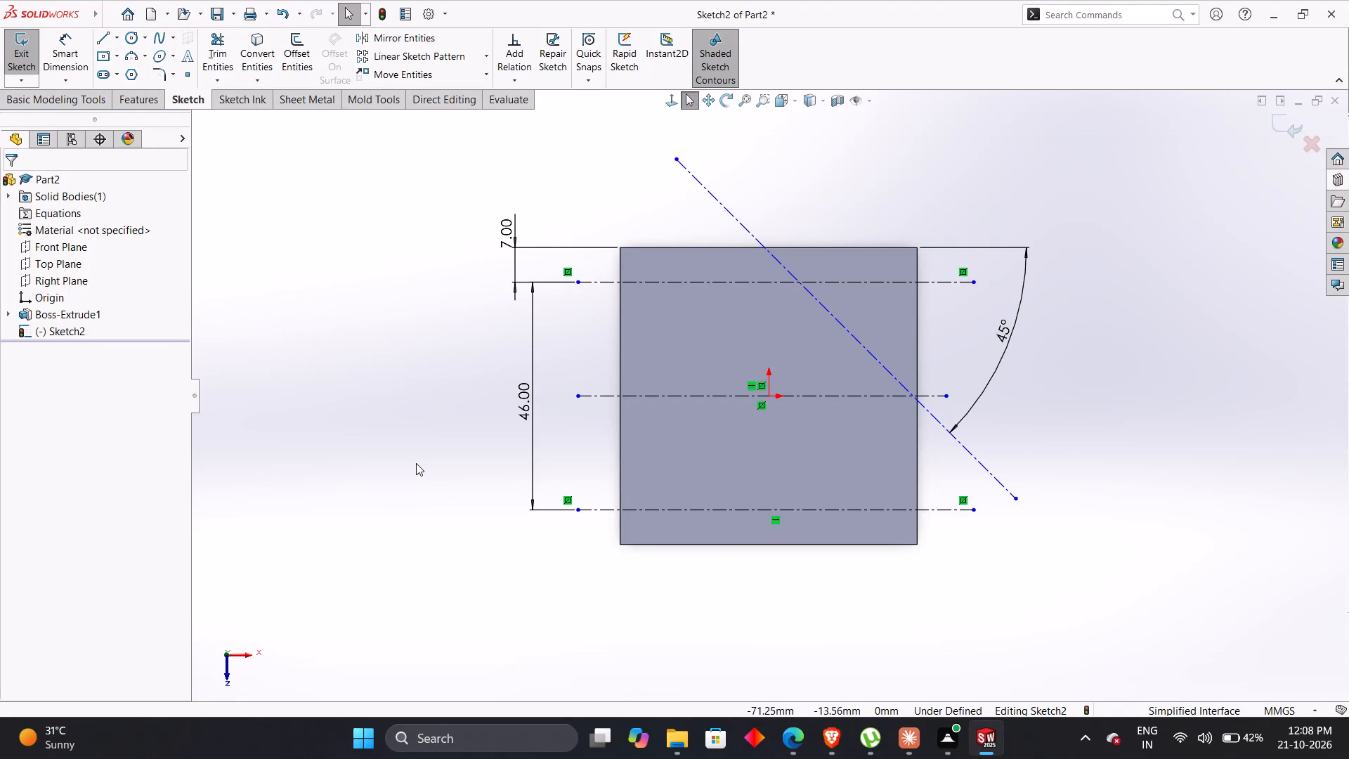
key("Escape")
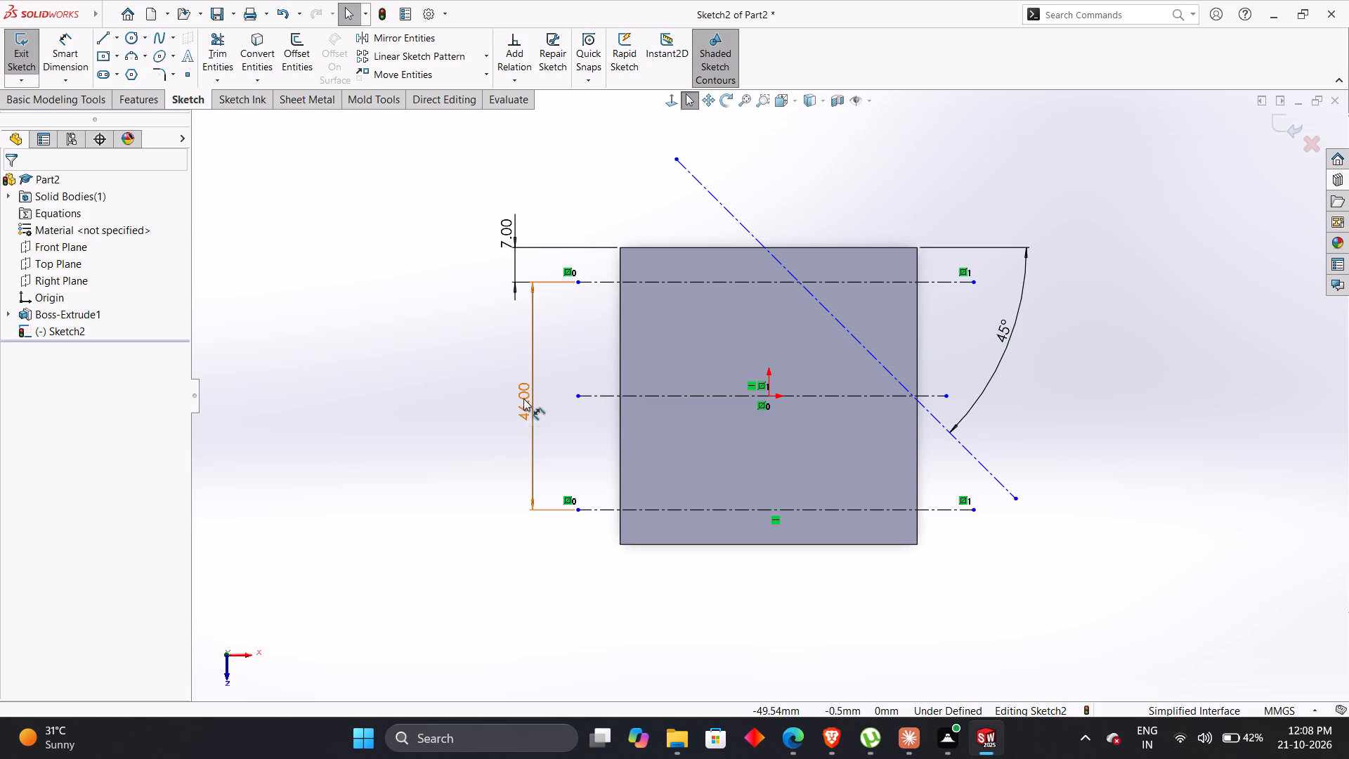
Check the PDF drawing and sketch a vertical centerline about 72 mm long through the origin, extending past the plate's upper and lower edges.
key("alt+Tab")
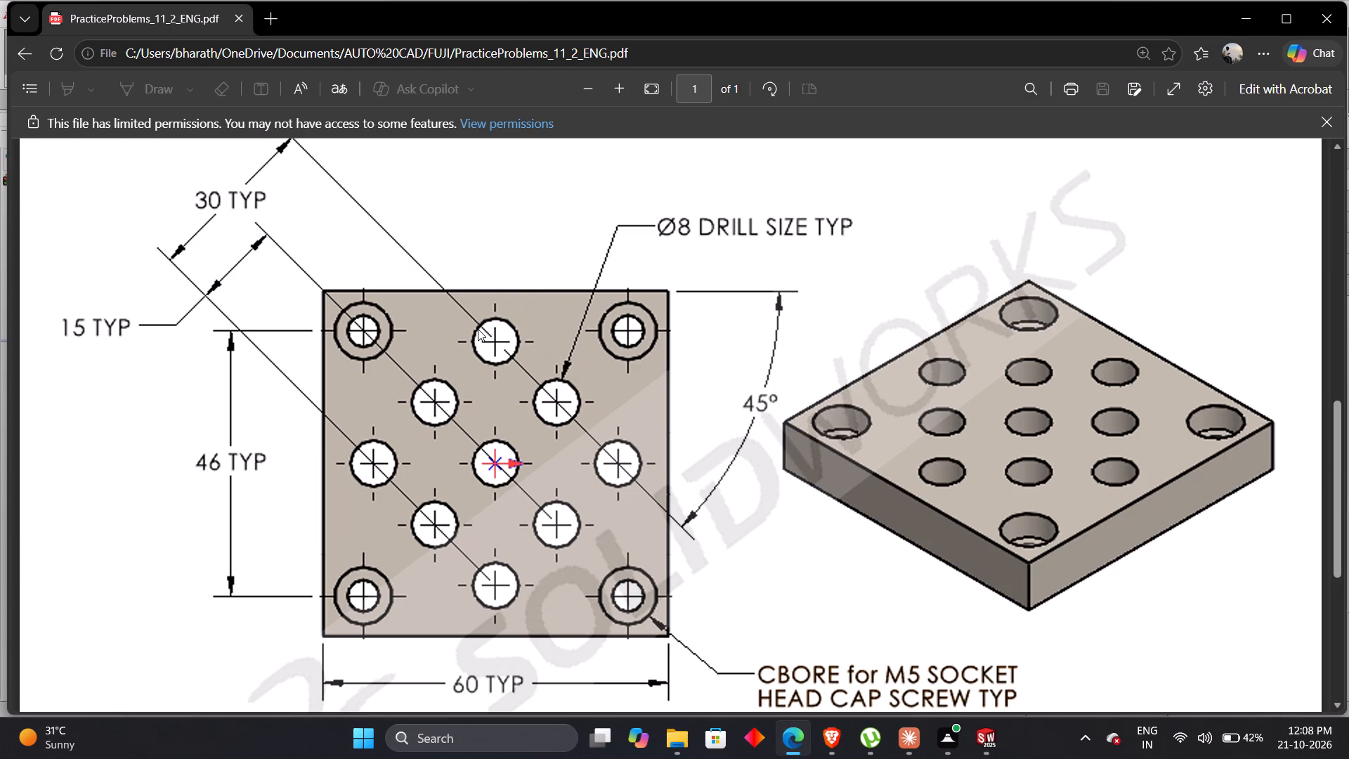
key("alt+Tab")
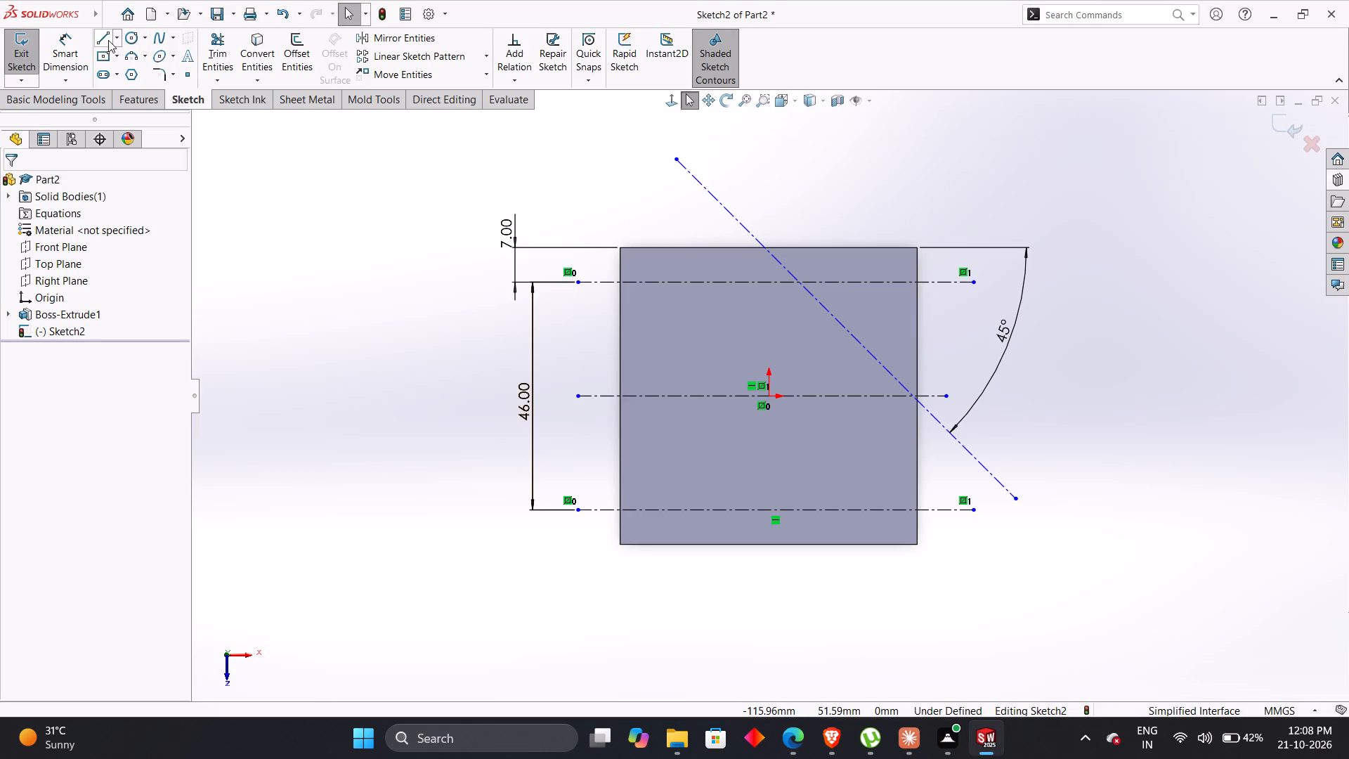
left_click(115, 41)
left_click(125, 77)
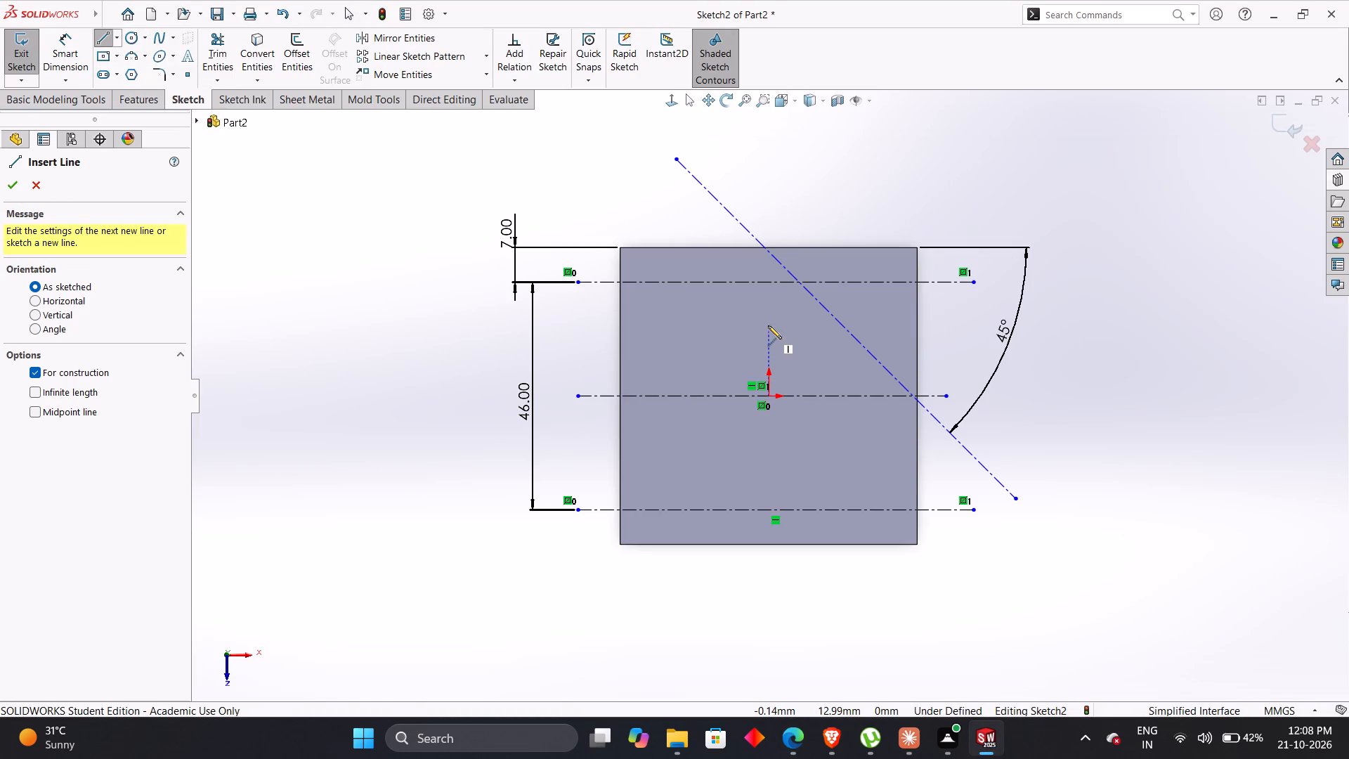
left_click(767, 225)
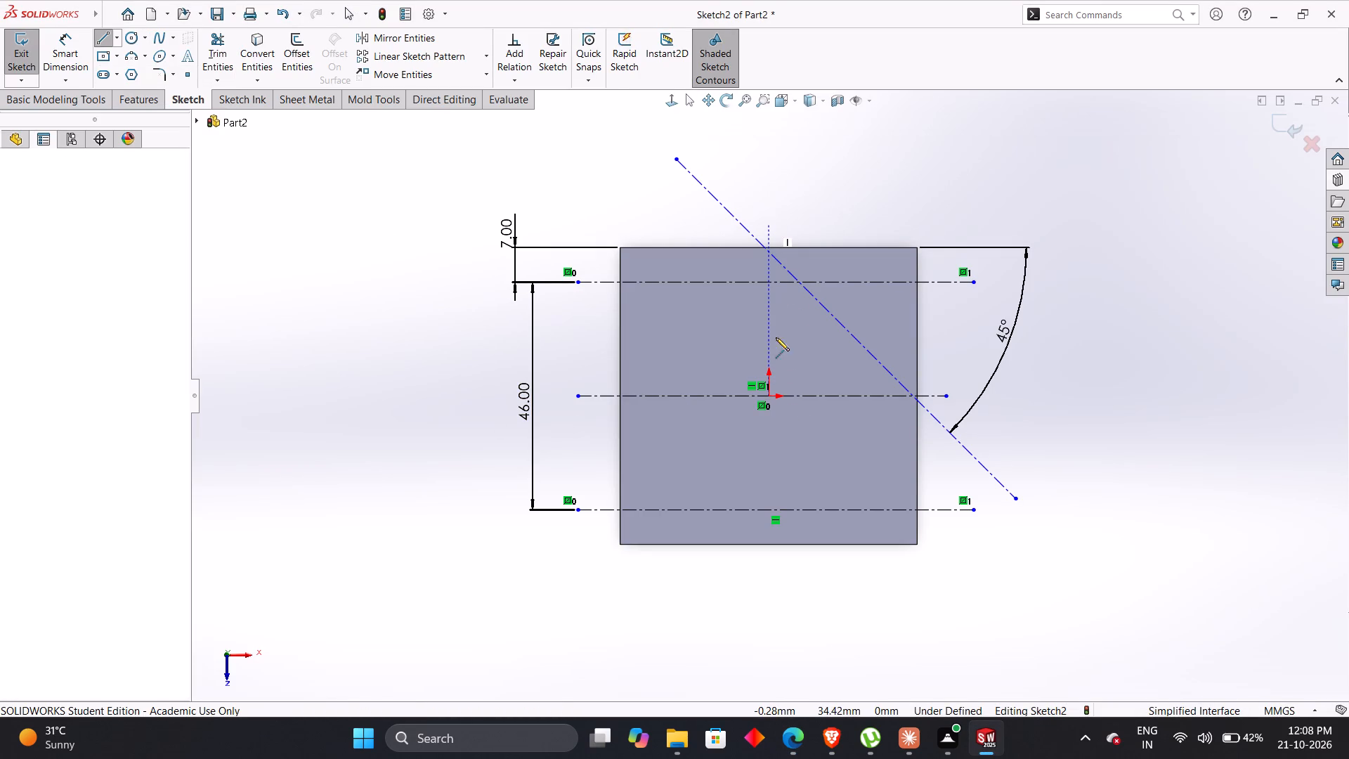
left_click(765, 580)
key("Escape")
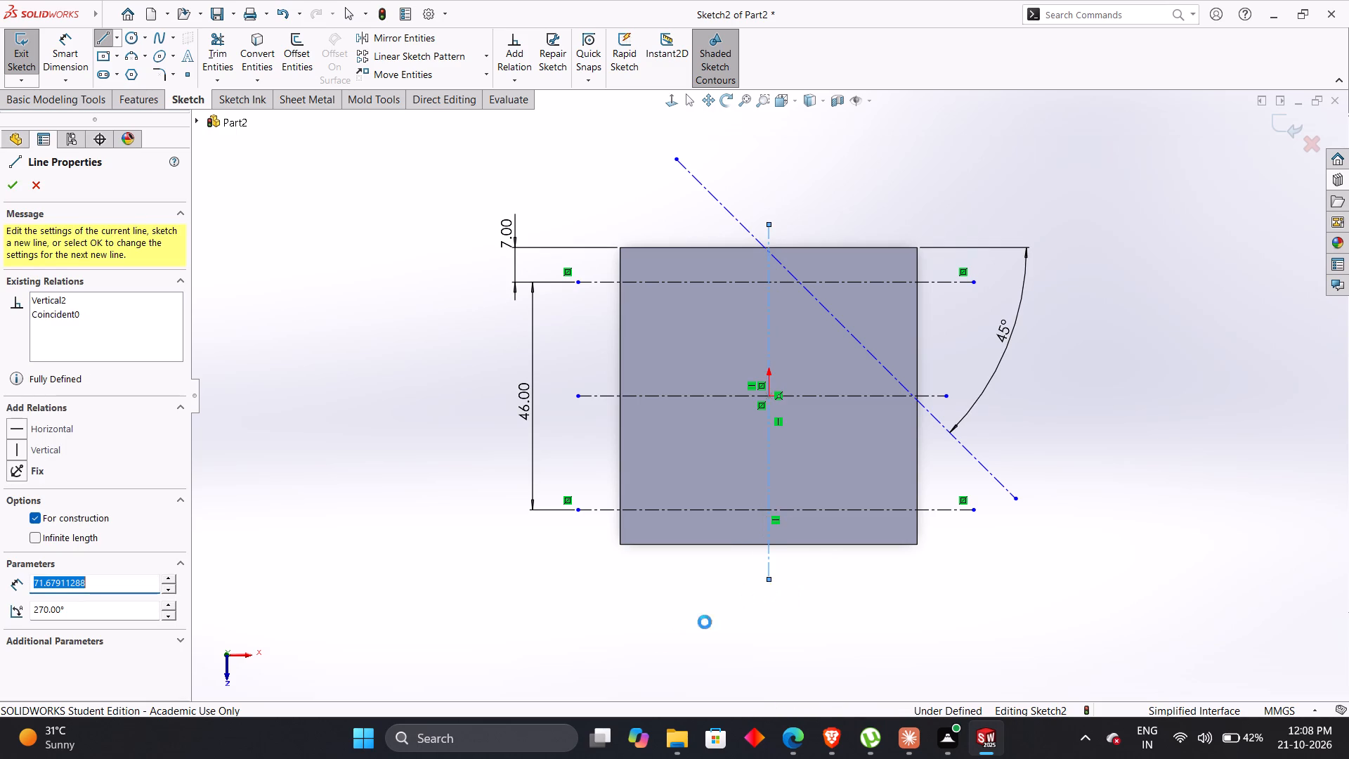
key("Escape")
key("Escape")
key("Escape")
key("Escape")
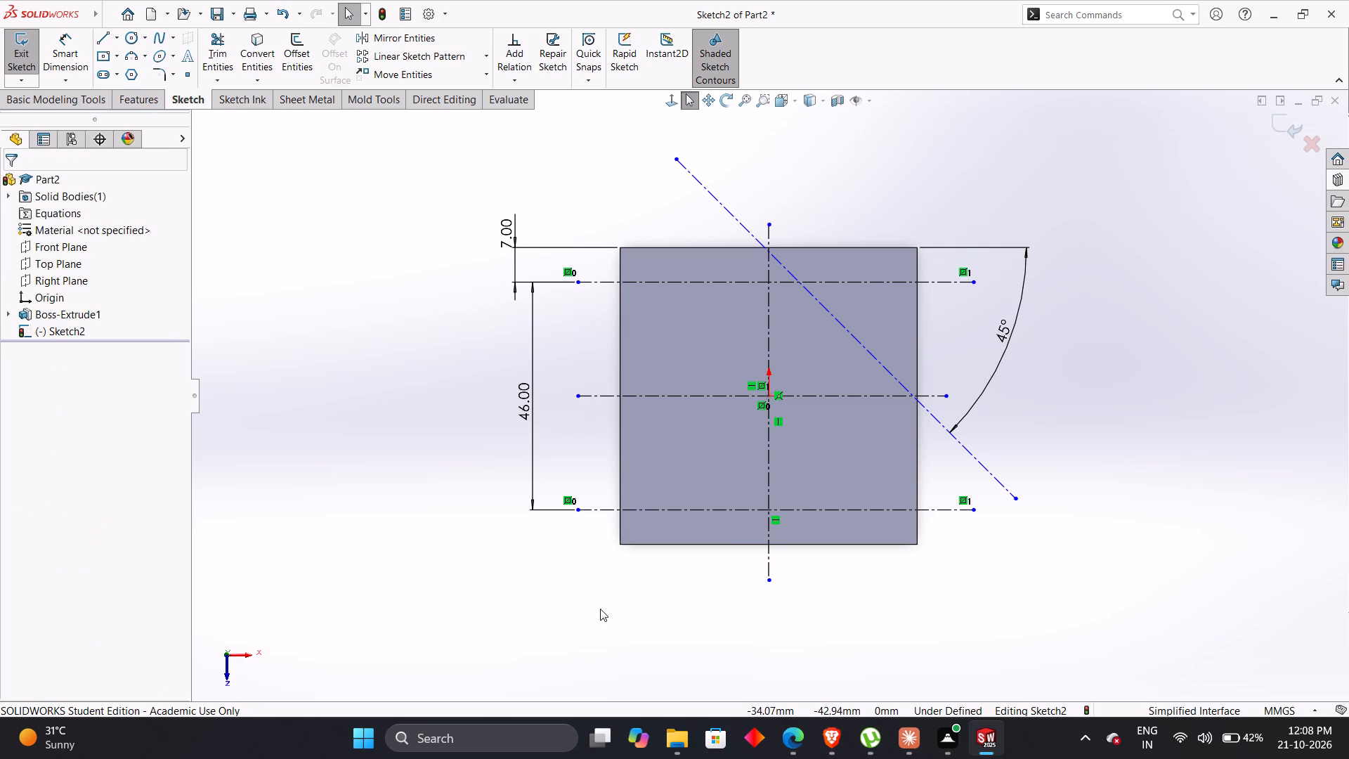
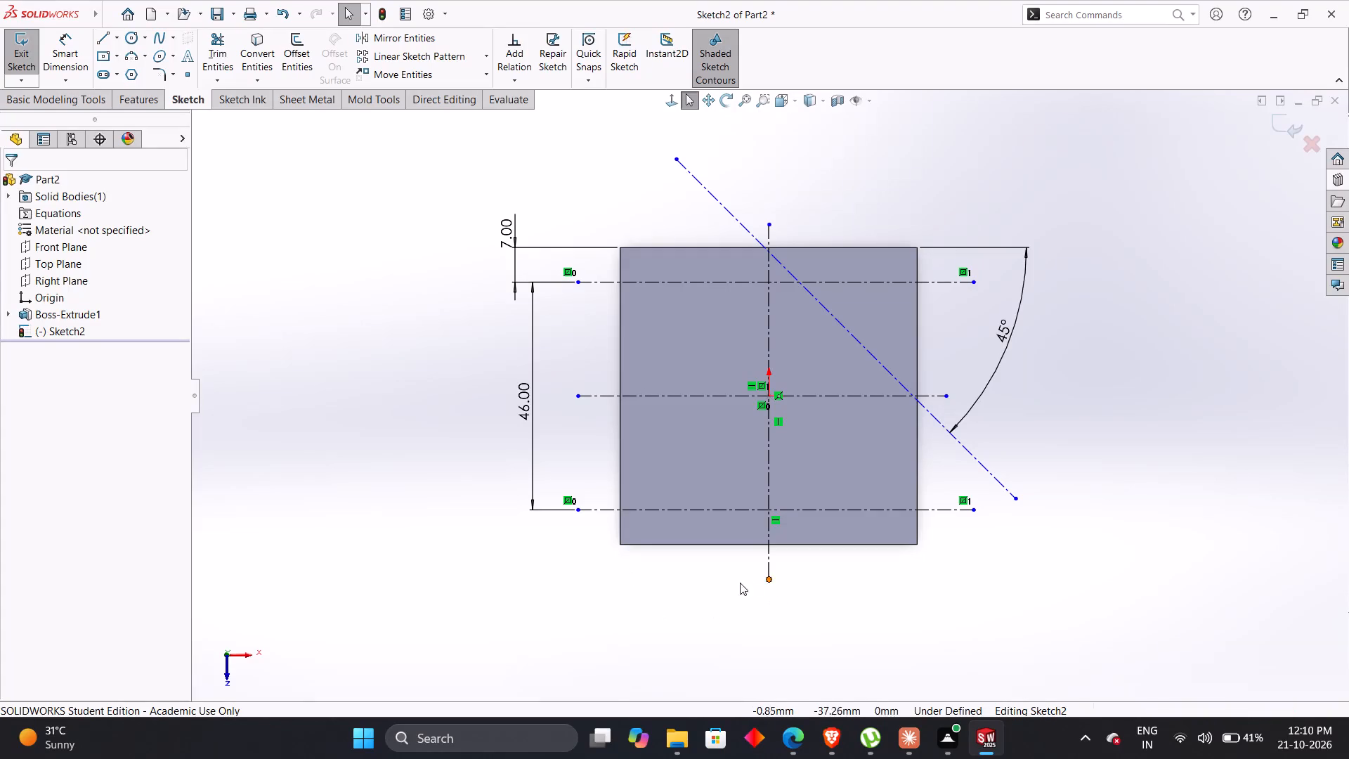
Check the PDF drawing and sketch a diagonal centerline about 100 mm long from the plate's upper-left corner past its lower-right corner.
key("alt+Tab")
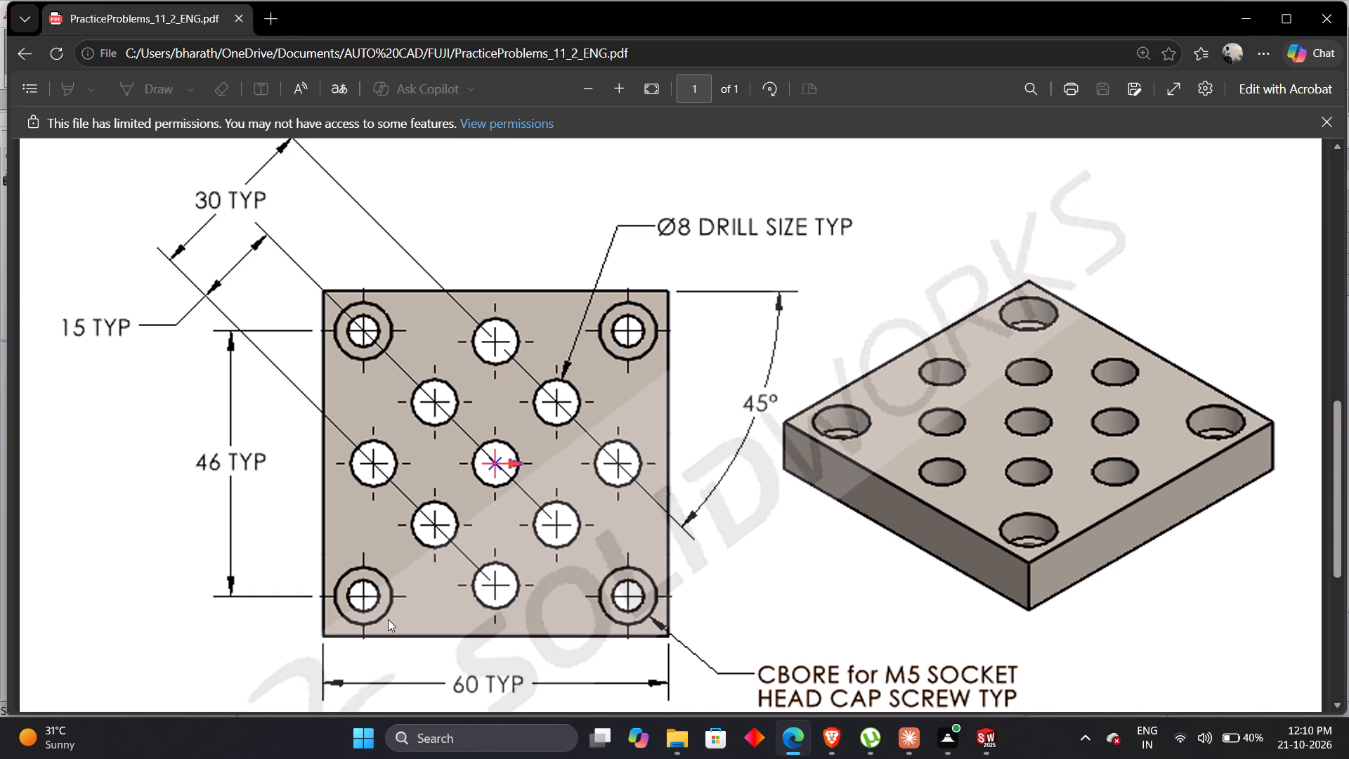
key("alt+Tab")
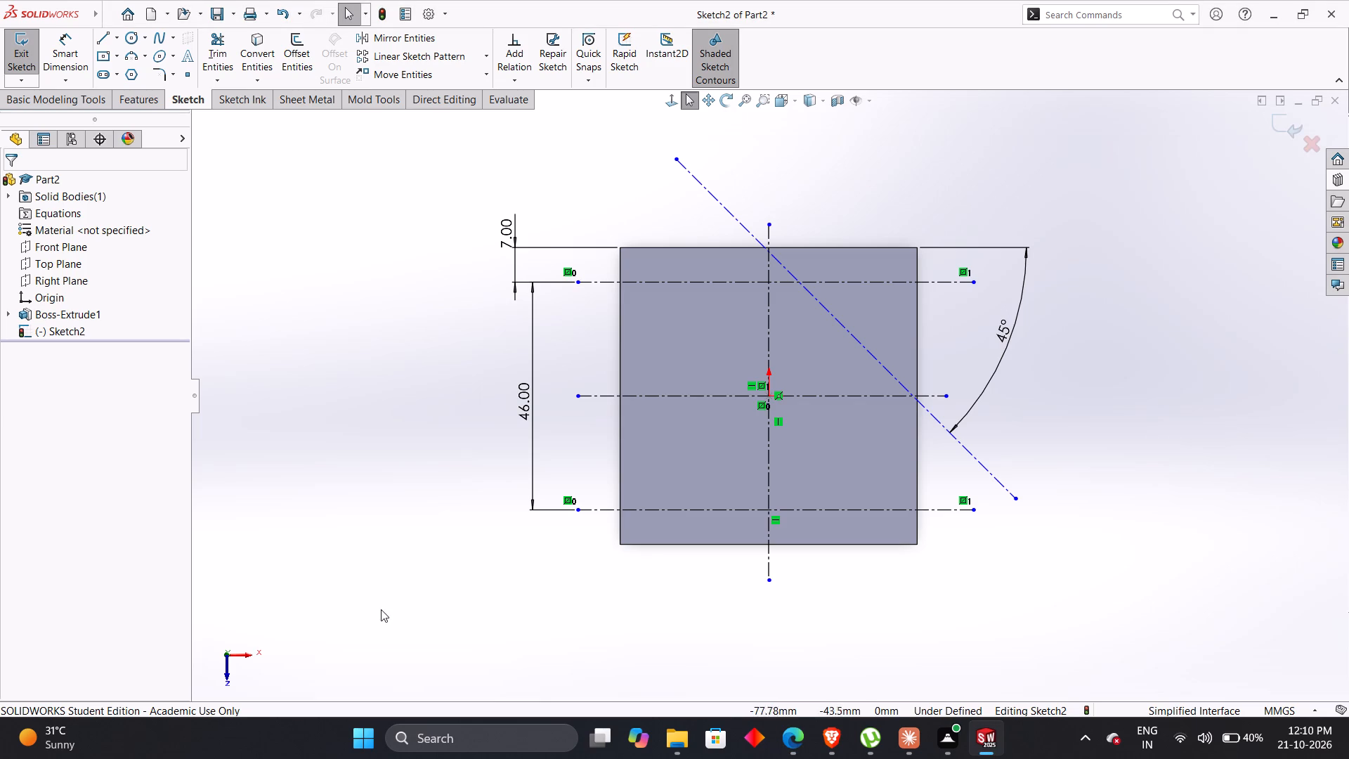
left_click(117, 40)
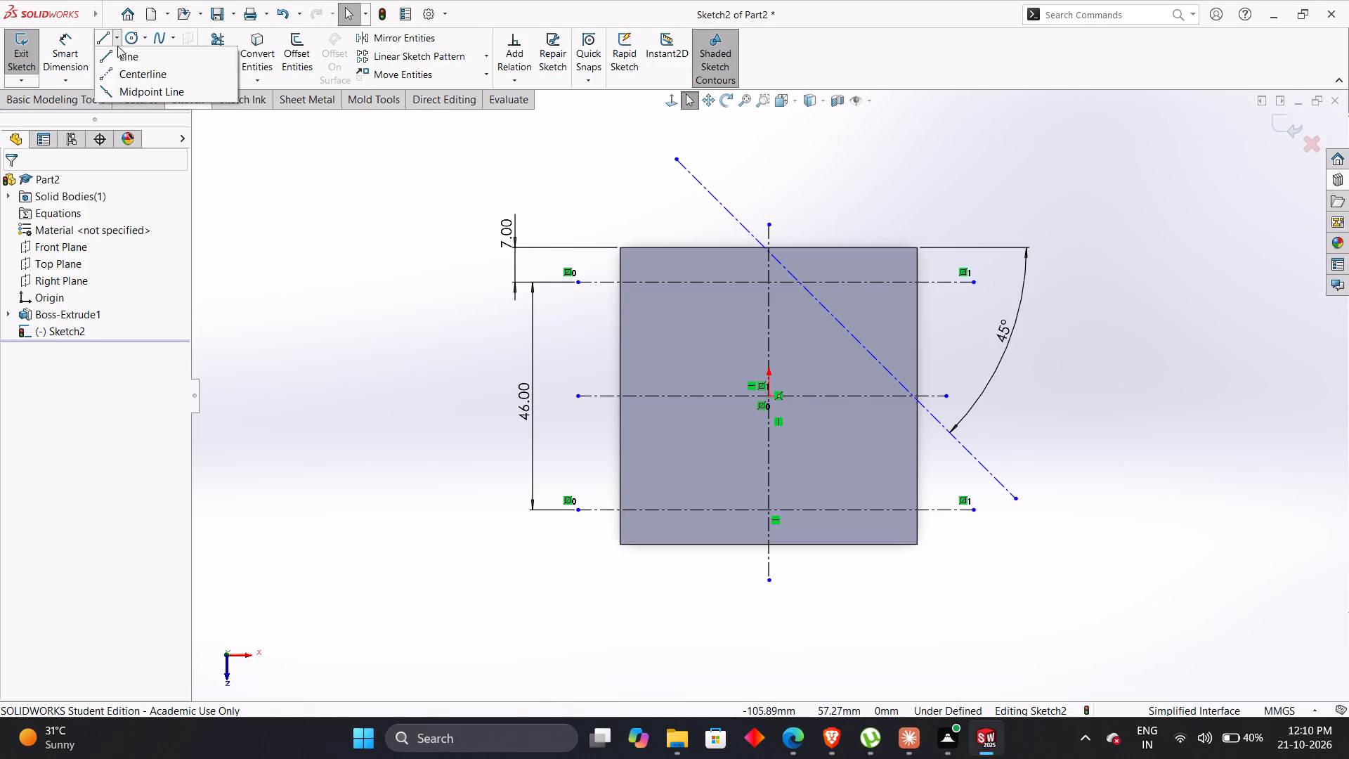
left_click(126, 76)
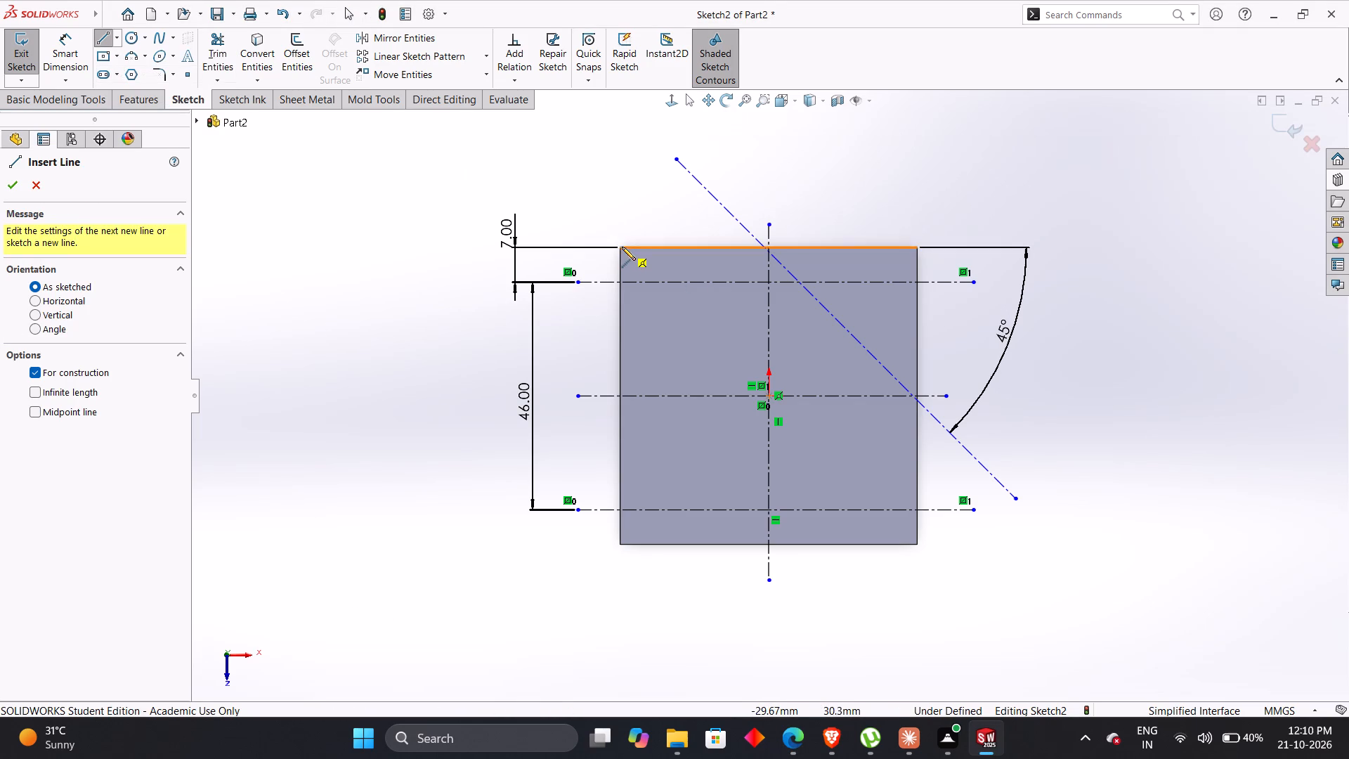
left_click(620, 247)
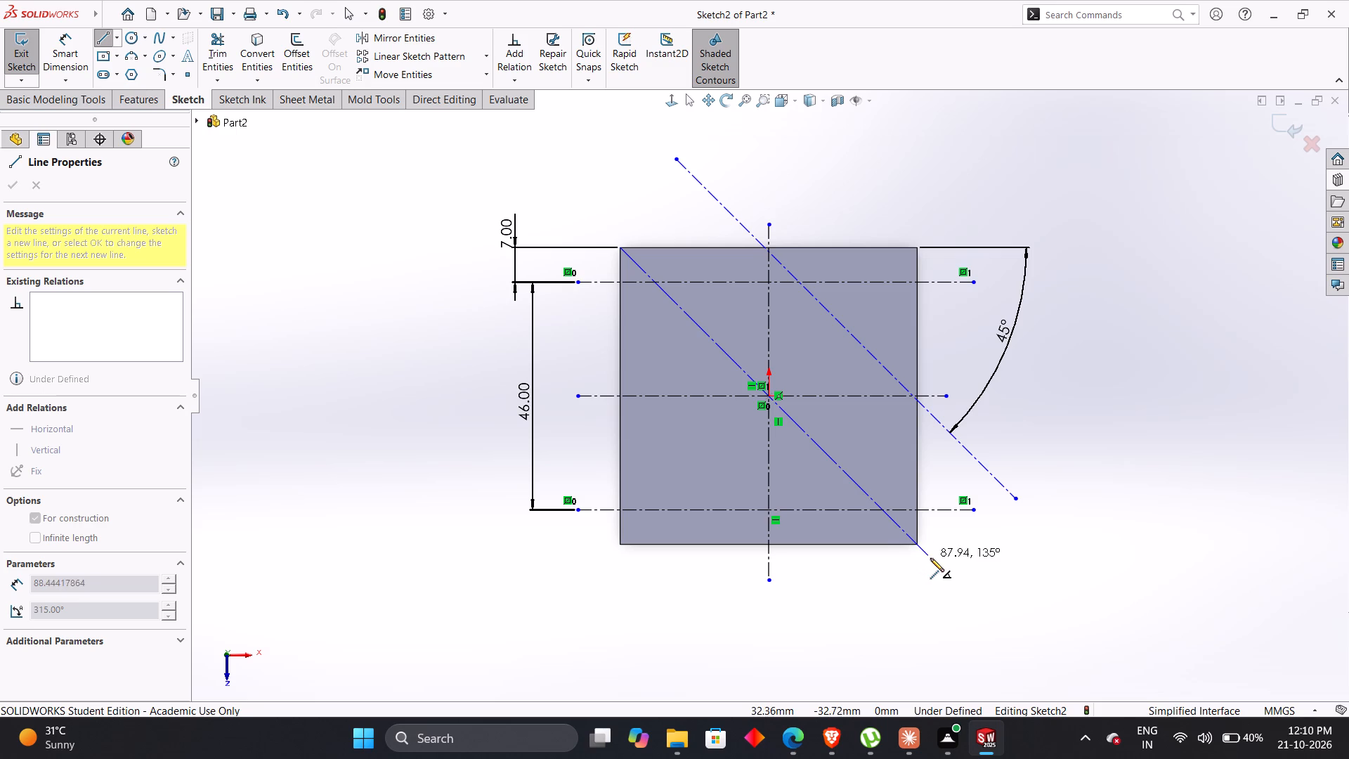
left_click(990, 576)
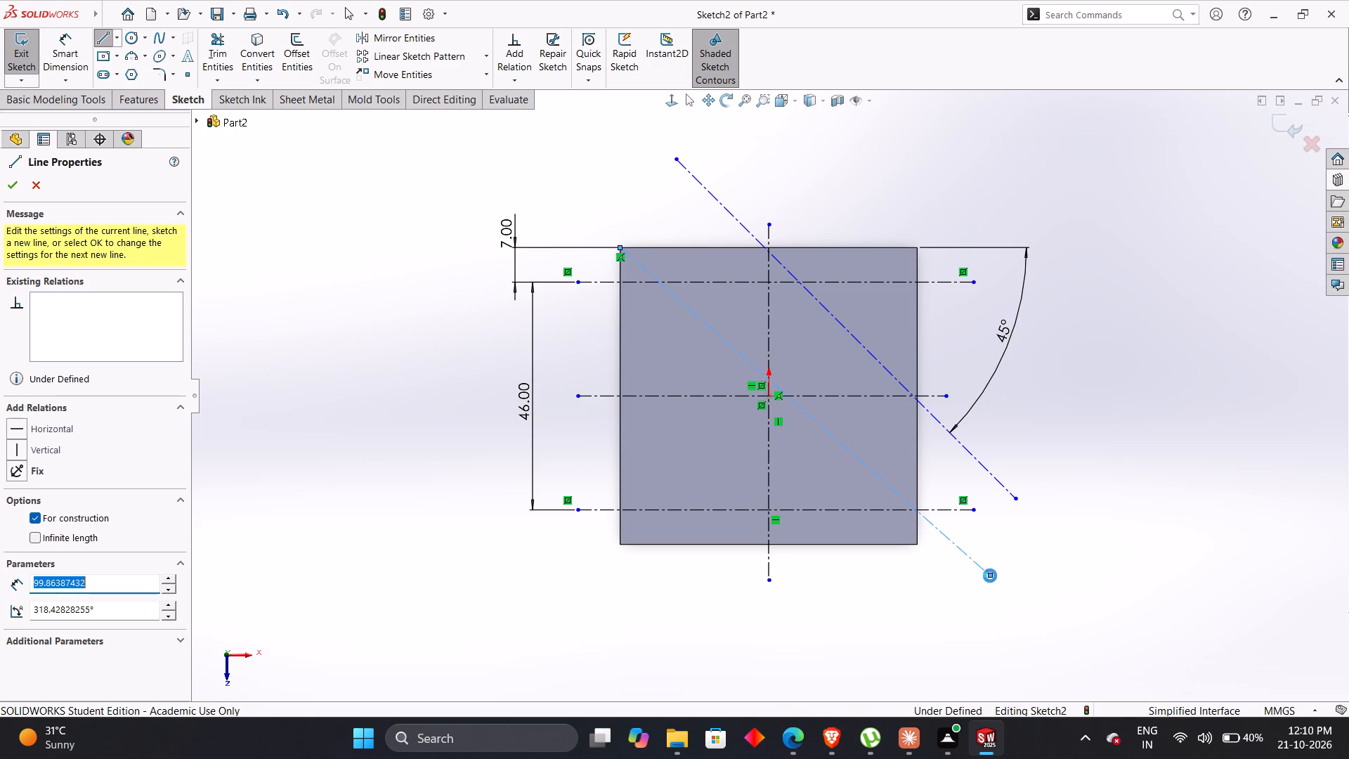
key("Escape")
key("Escape")
key("Escape")
Make the new diagonal centerline coincident with the plate's lower-right corner.
left_click(950, 543)
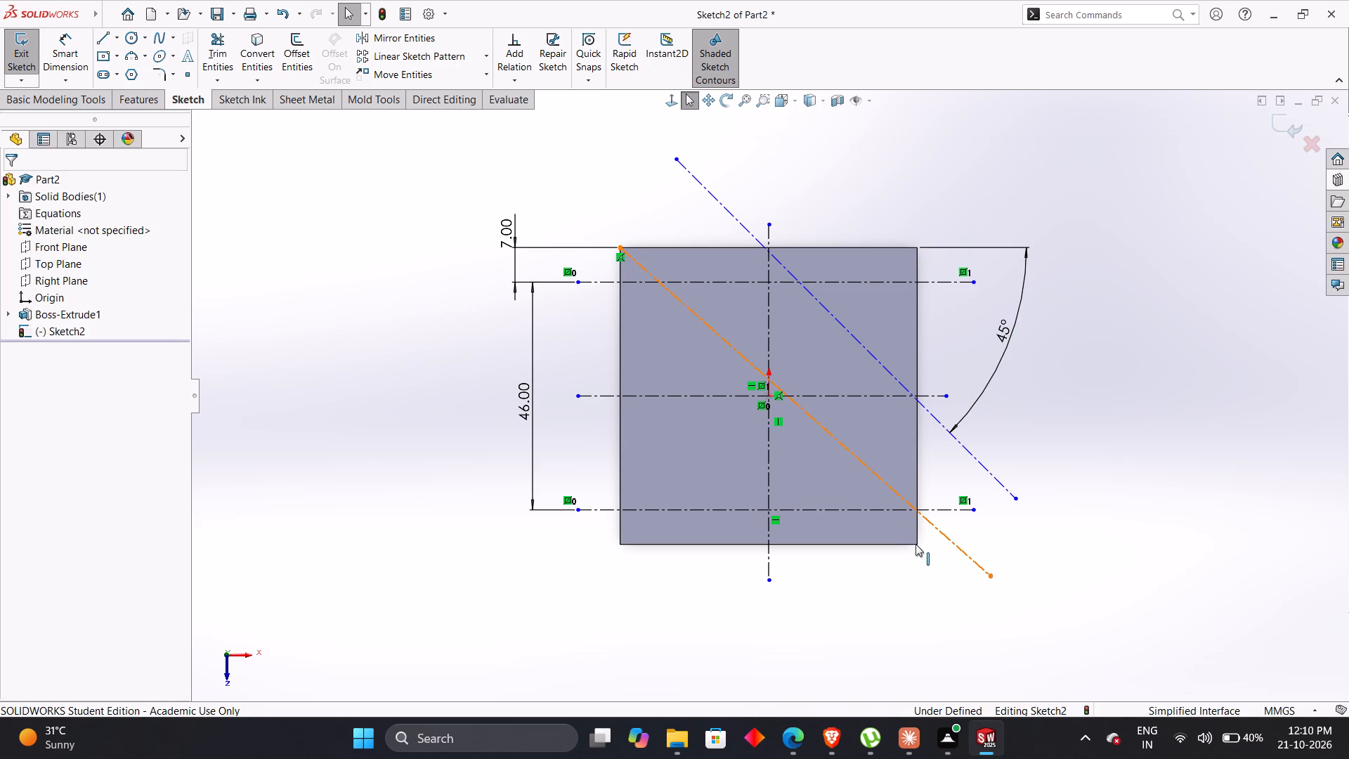
left_click(915, 544, "ctrl")
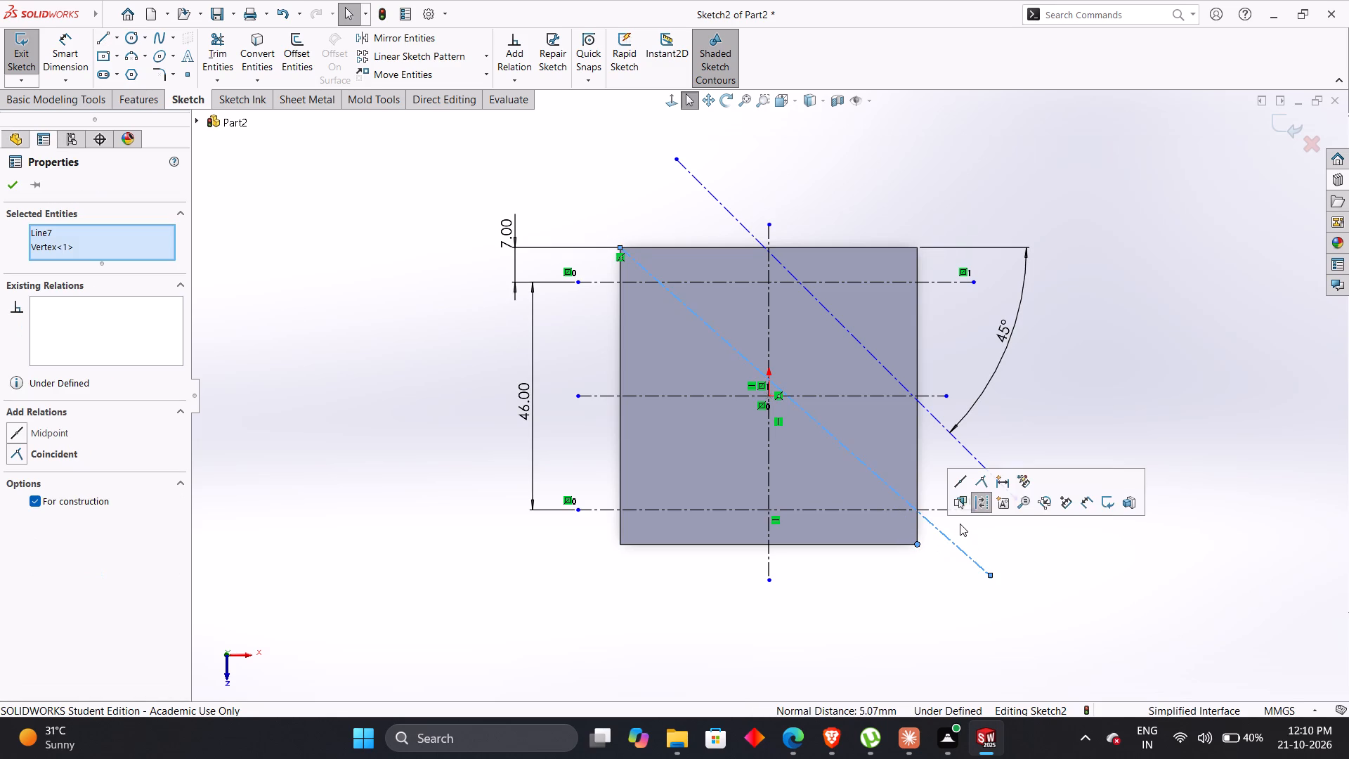
left_click(982, 483)
left_click(903, 595)
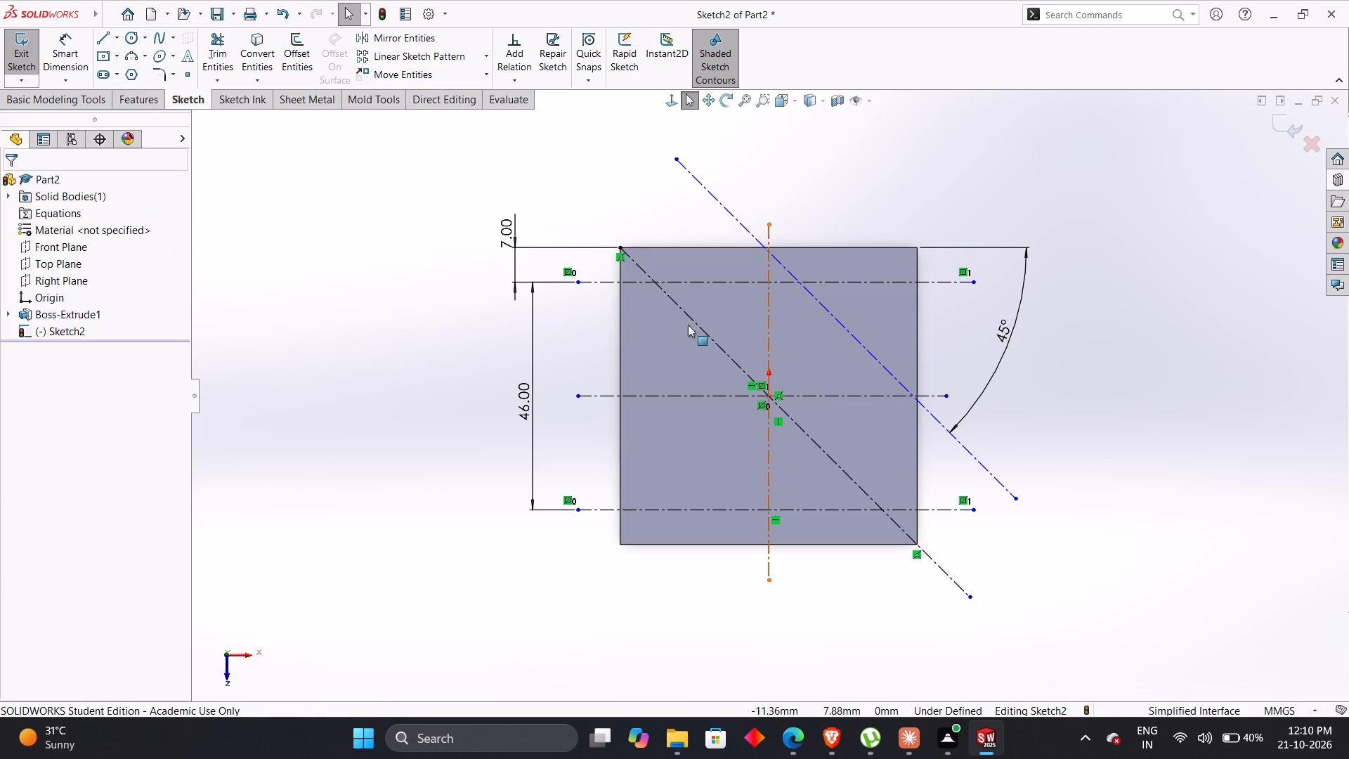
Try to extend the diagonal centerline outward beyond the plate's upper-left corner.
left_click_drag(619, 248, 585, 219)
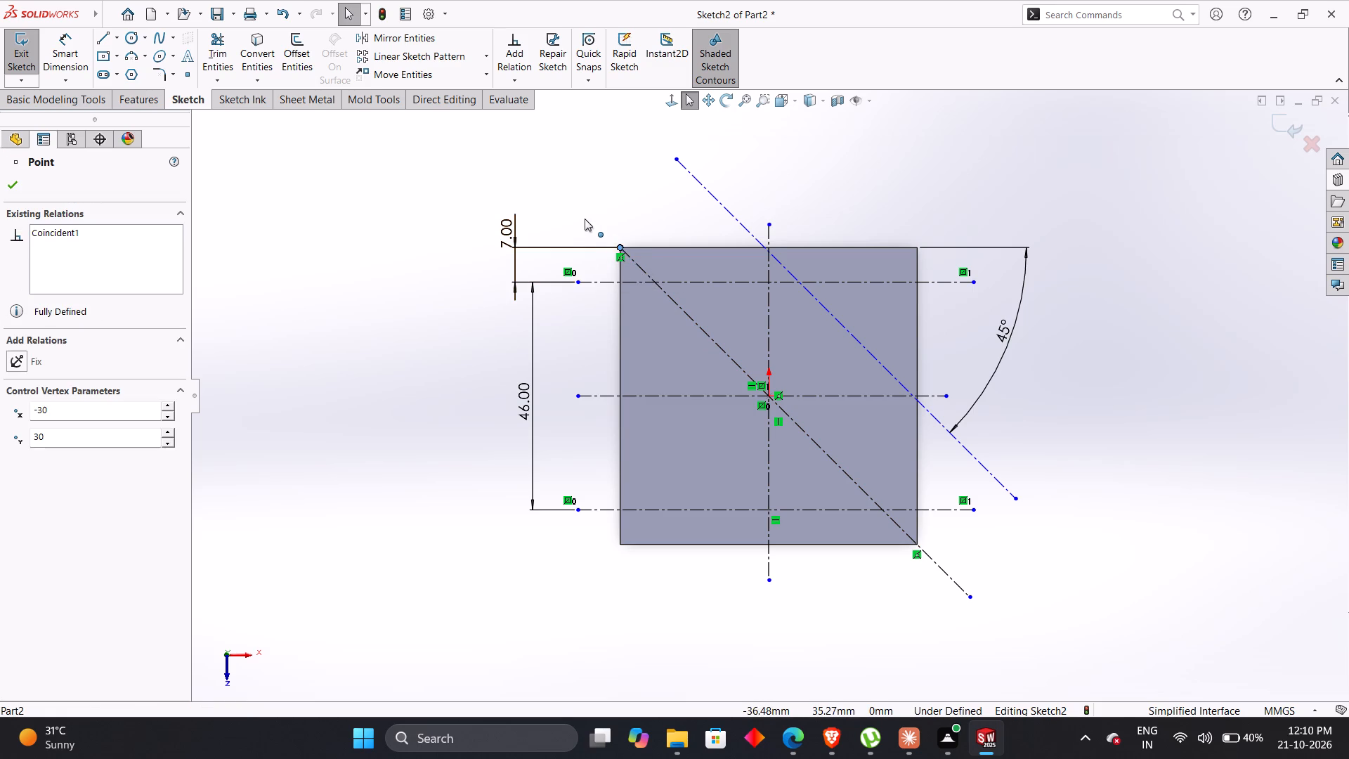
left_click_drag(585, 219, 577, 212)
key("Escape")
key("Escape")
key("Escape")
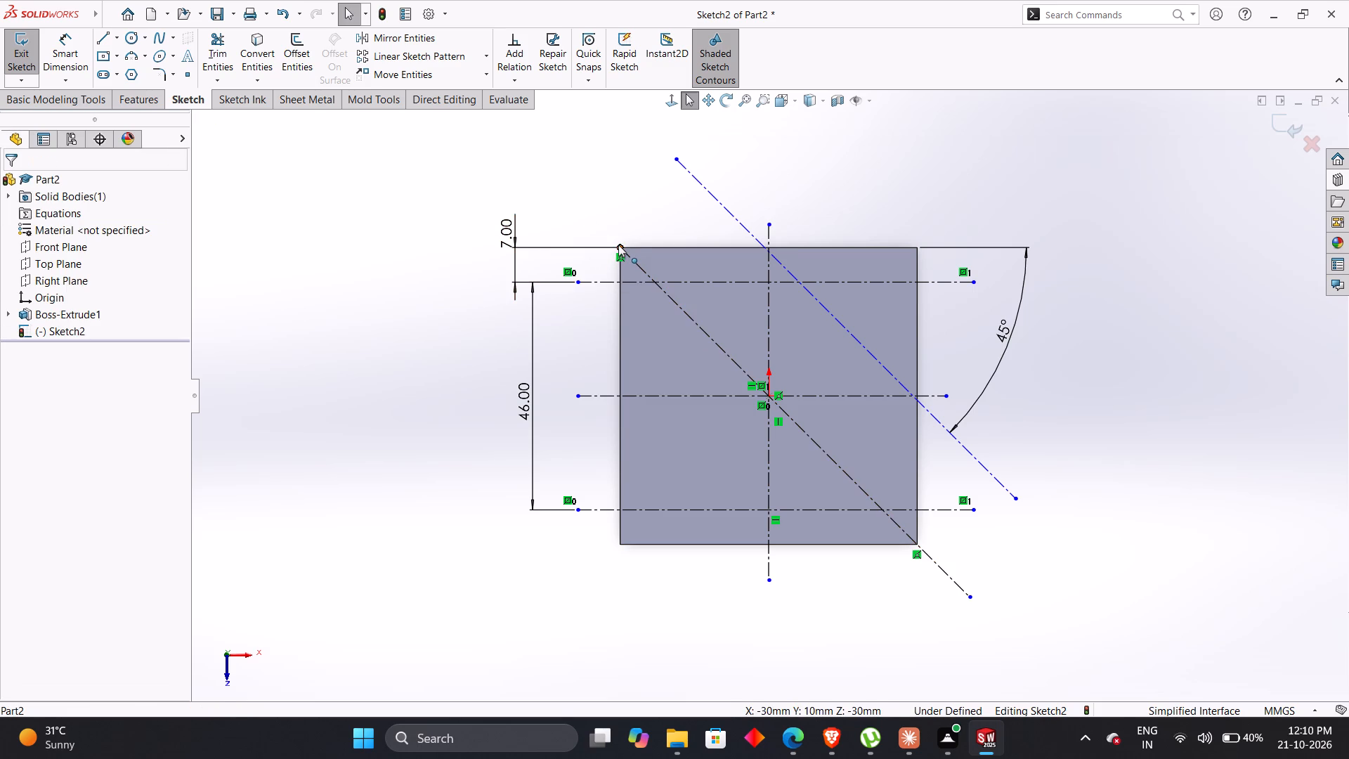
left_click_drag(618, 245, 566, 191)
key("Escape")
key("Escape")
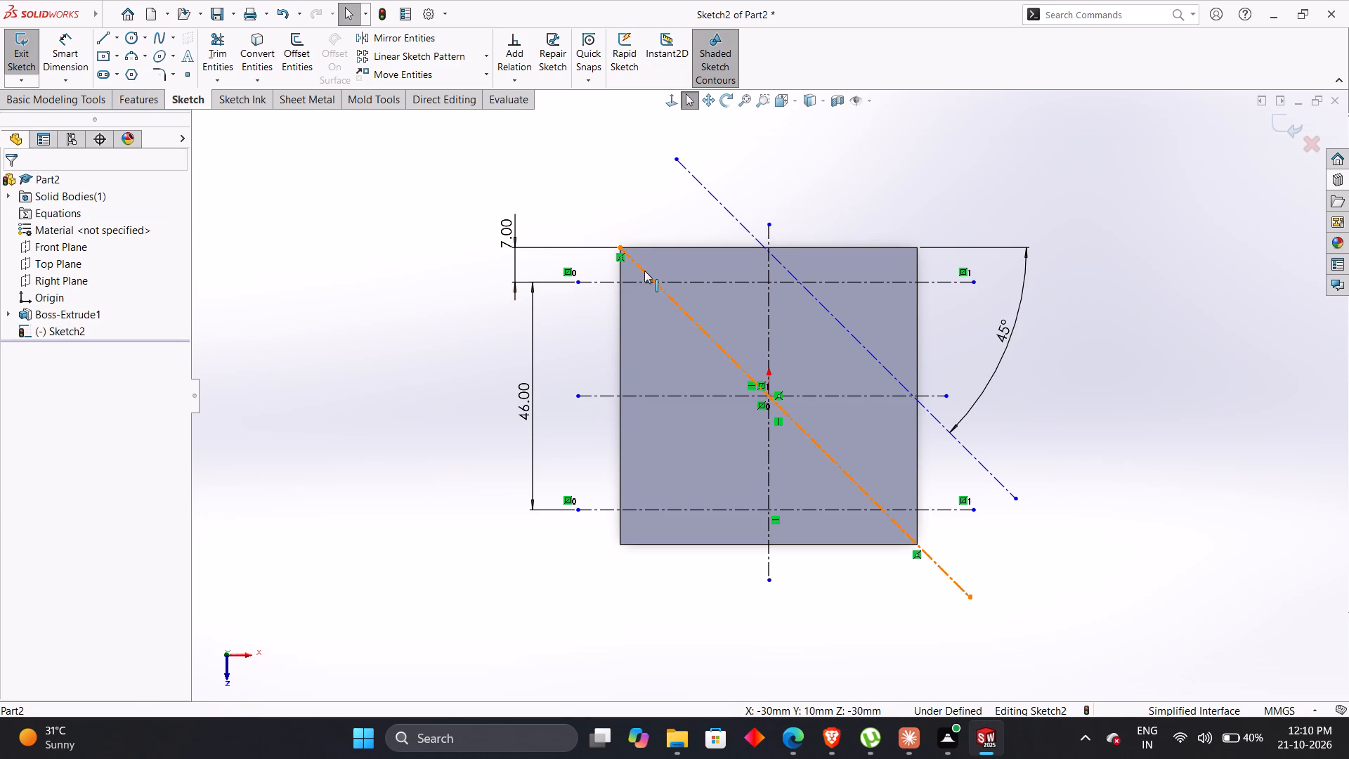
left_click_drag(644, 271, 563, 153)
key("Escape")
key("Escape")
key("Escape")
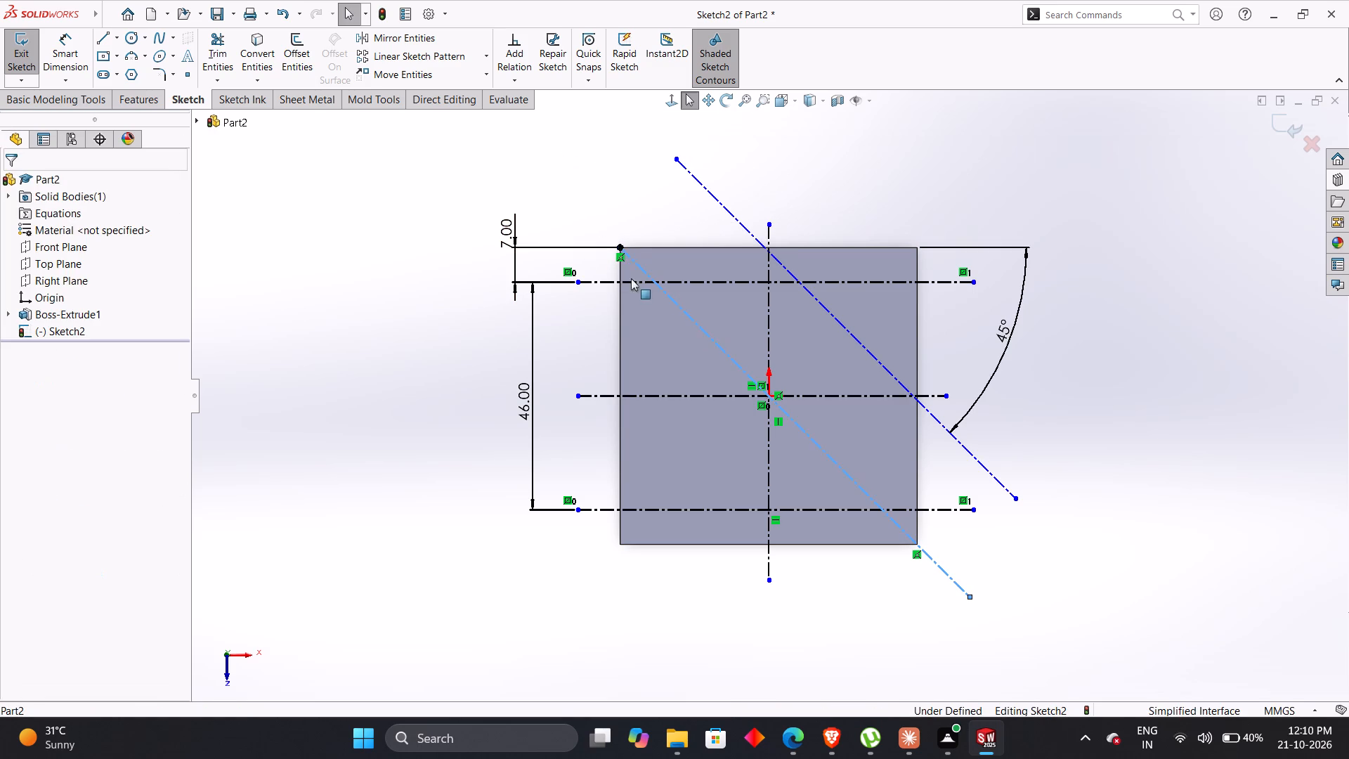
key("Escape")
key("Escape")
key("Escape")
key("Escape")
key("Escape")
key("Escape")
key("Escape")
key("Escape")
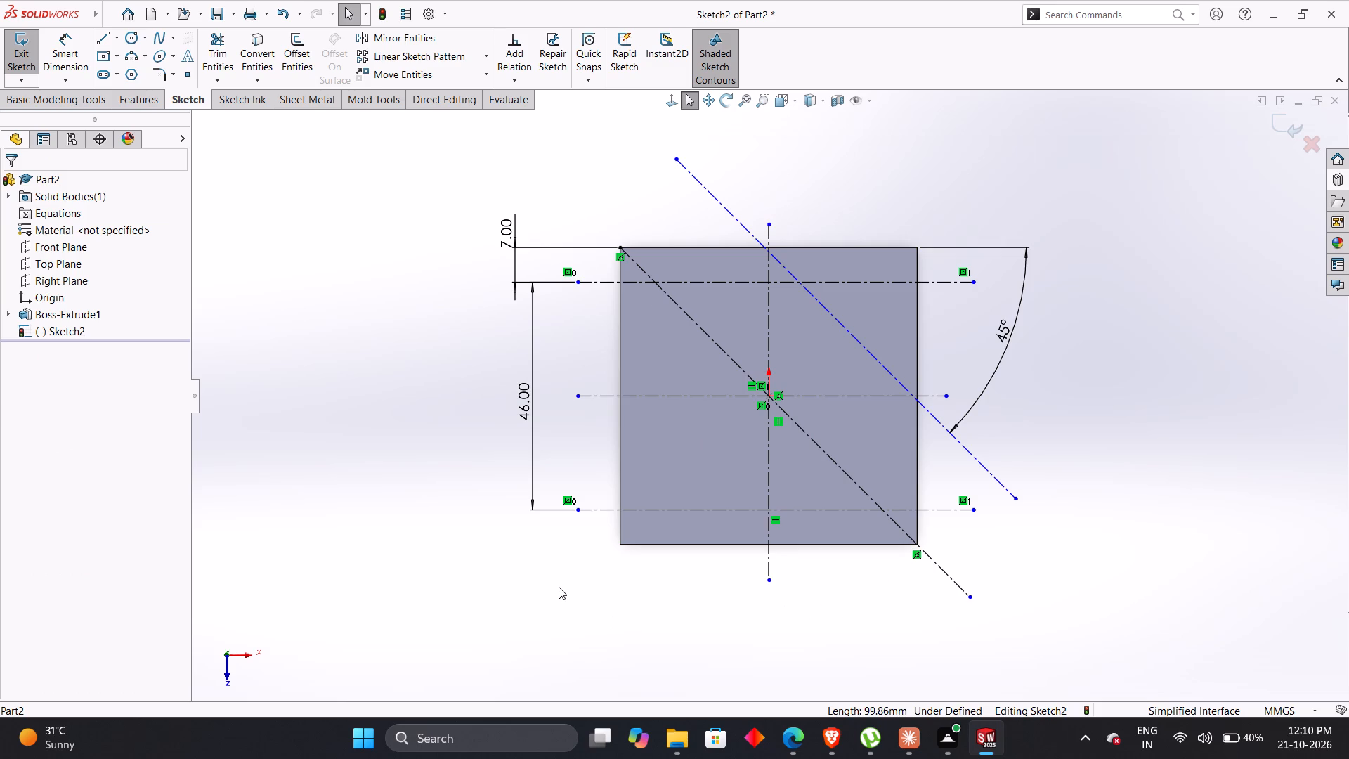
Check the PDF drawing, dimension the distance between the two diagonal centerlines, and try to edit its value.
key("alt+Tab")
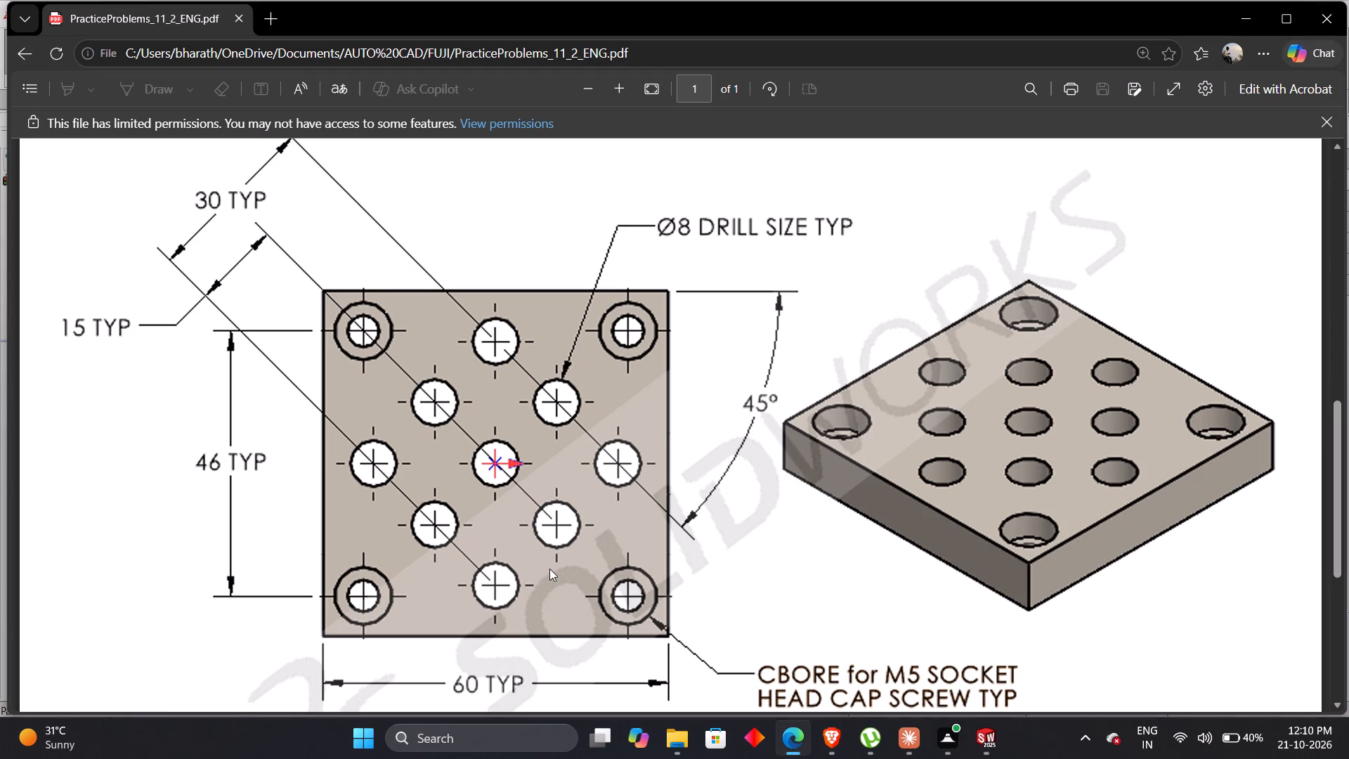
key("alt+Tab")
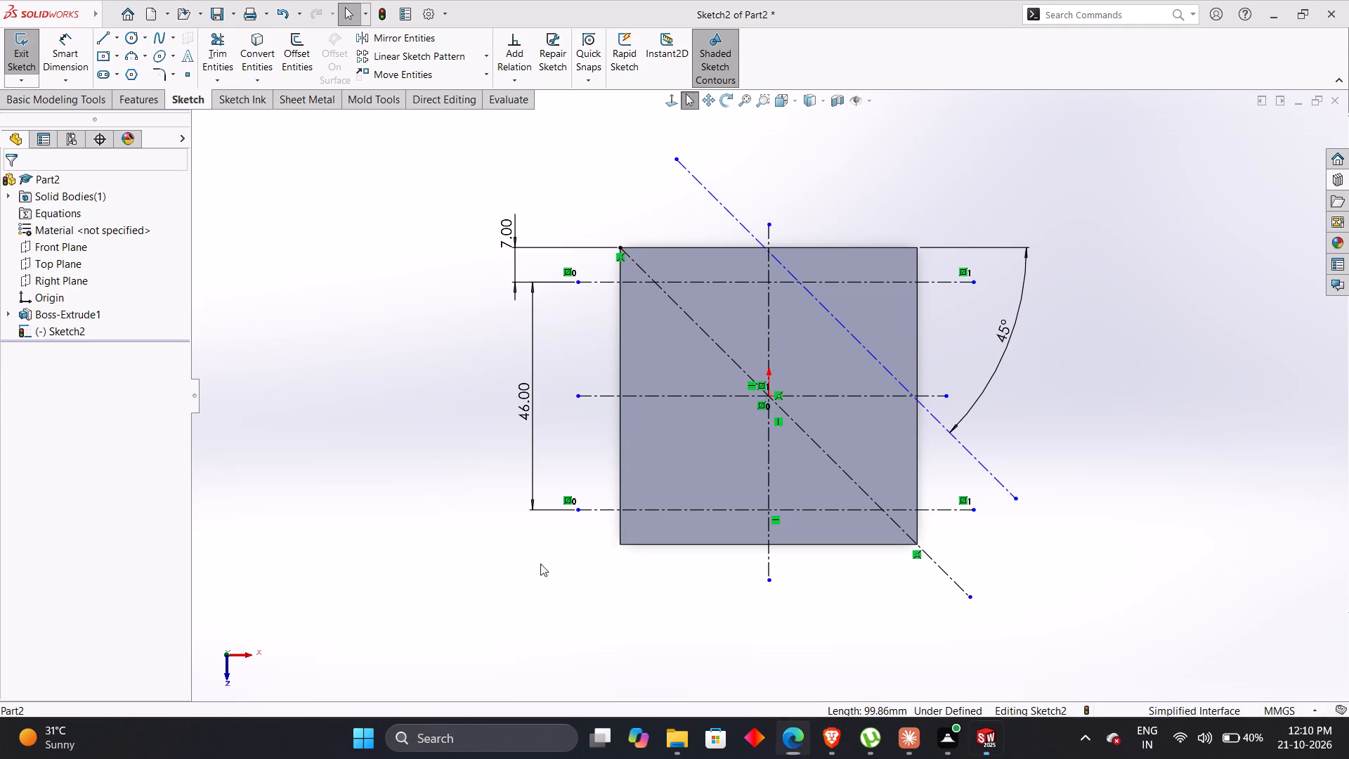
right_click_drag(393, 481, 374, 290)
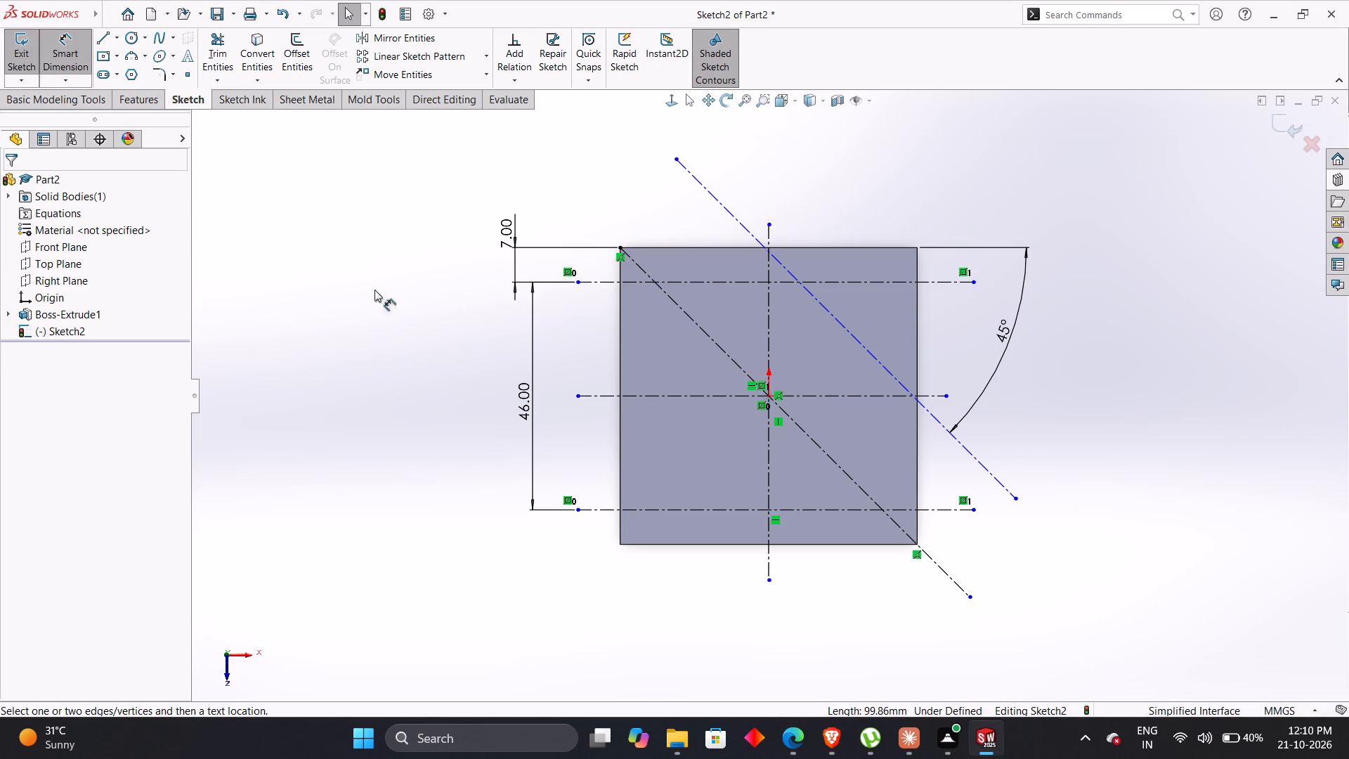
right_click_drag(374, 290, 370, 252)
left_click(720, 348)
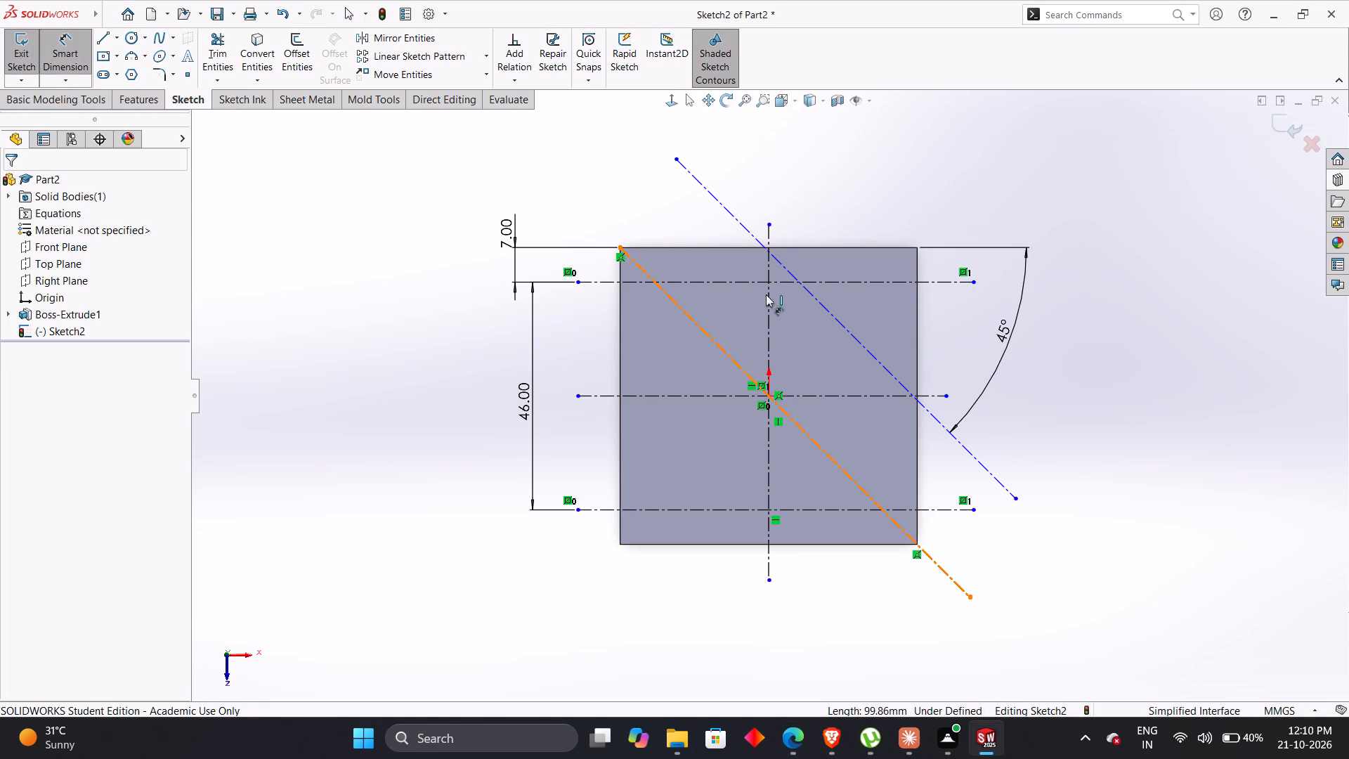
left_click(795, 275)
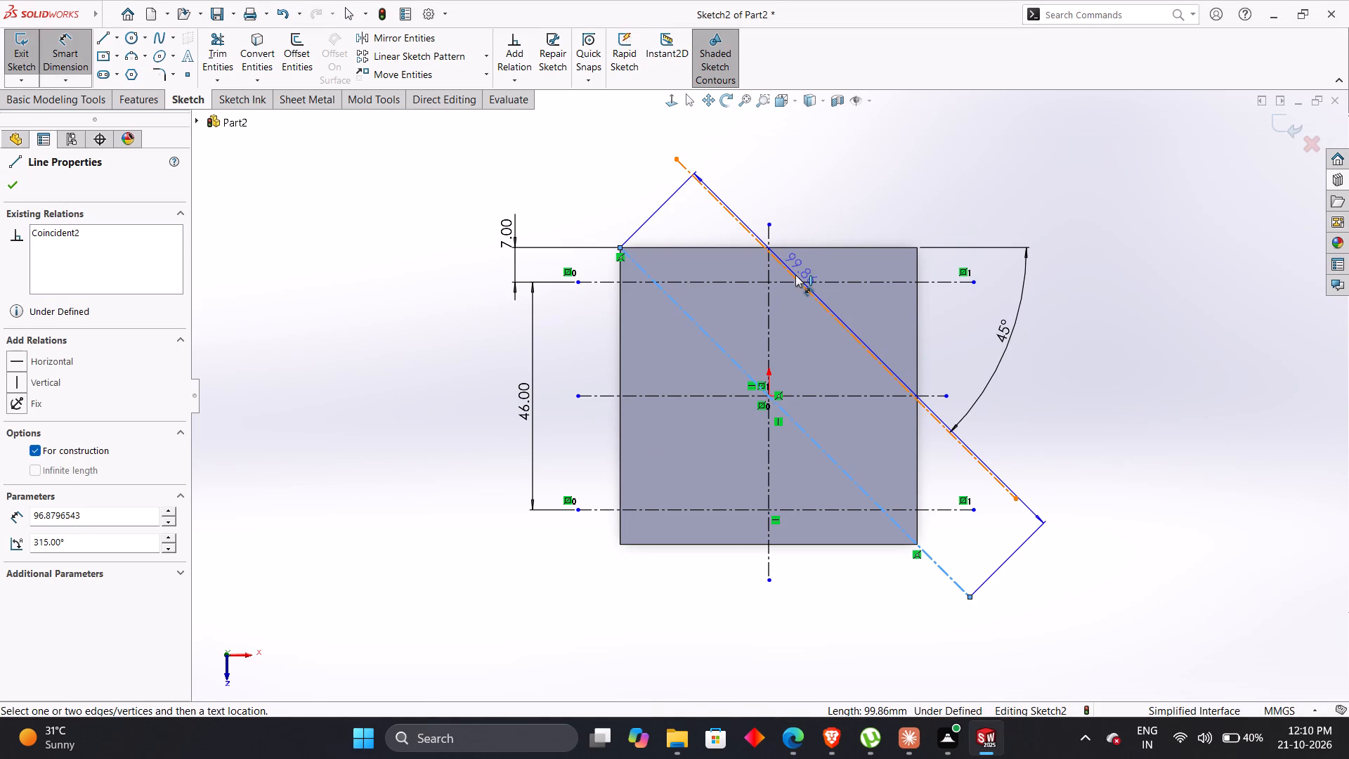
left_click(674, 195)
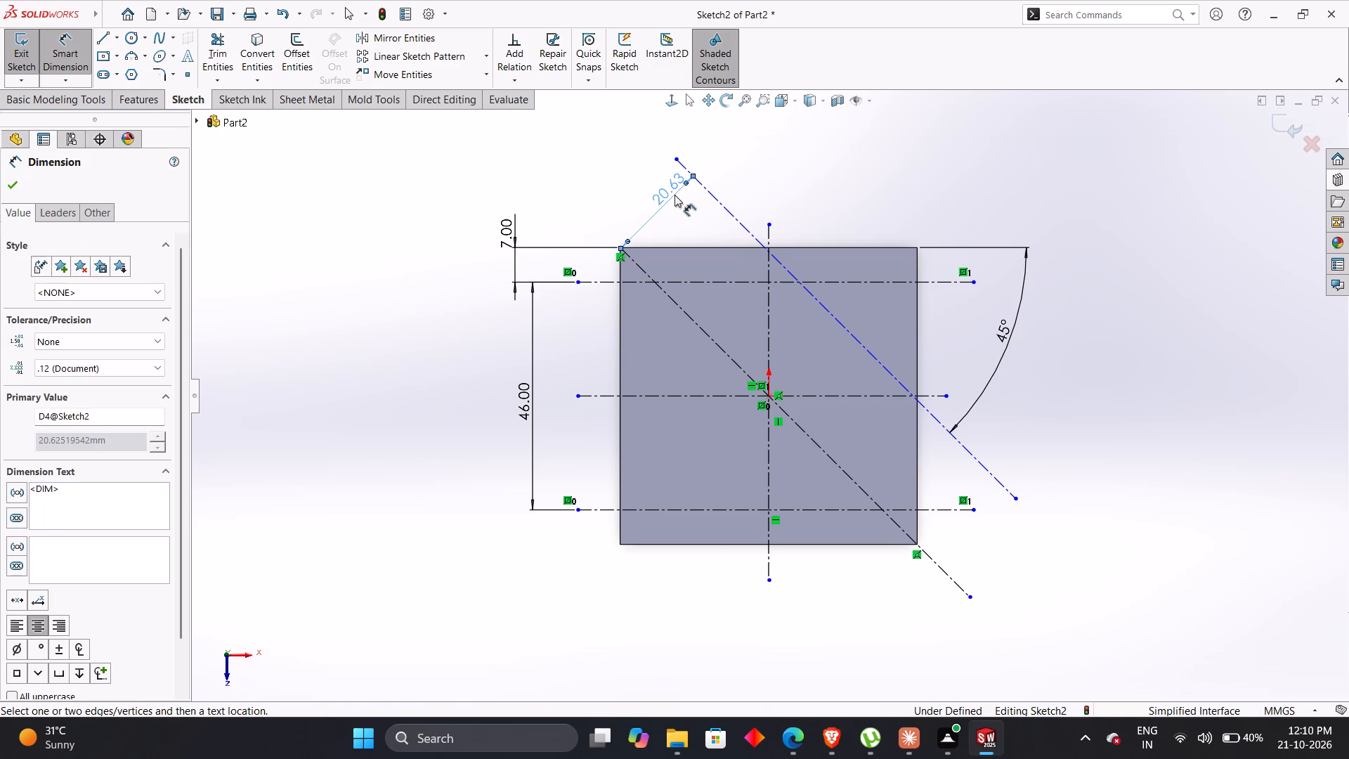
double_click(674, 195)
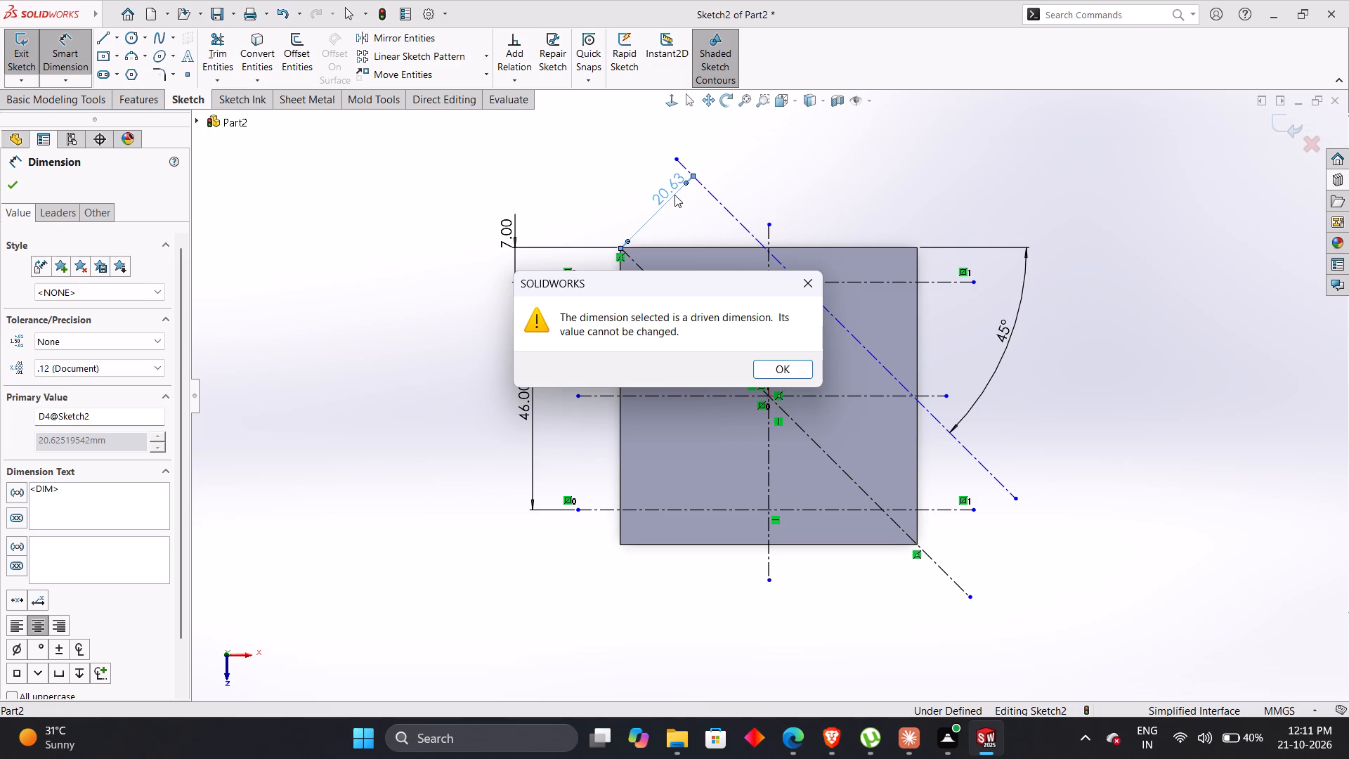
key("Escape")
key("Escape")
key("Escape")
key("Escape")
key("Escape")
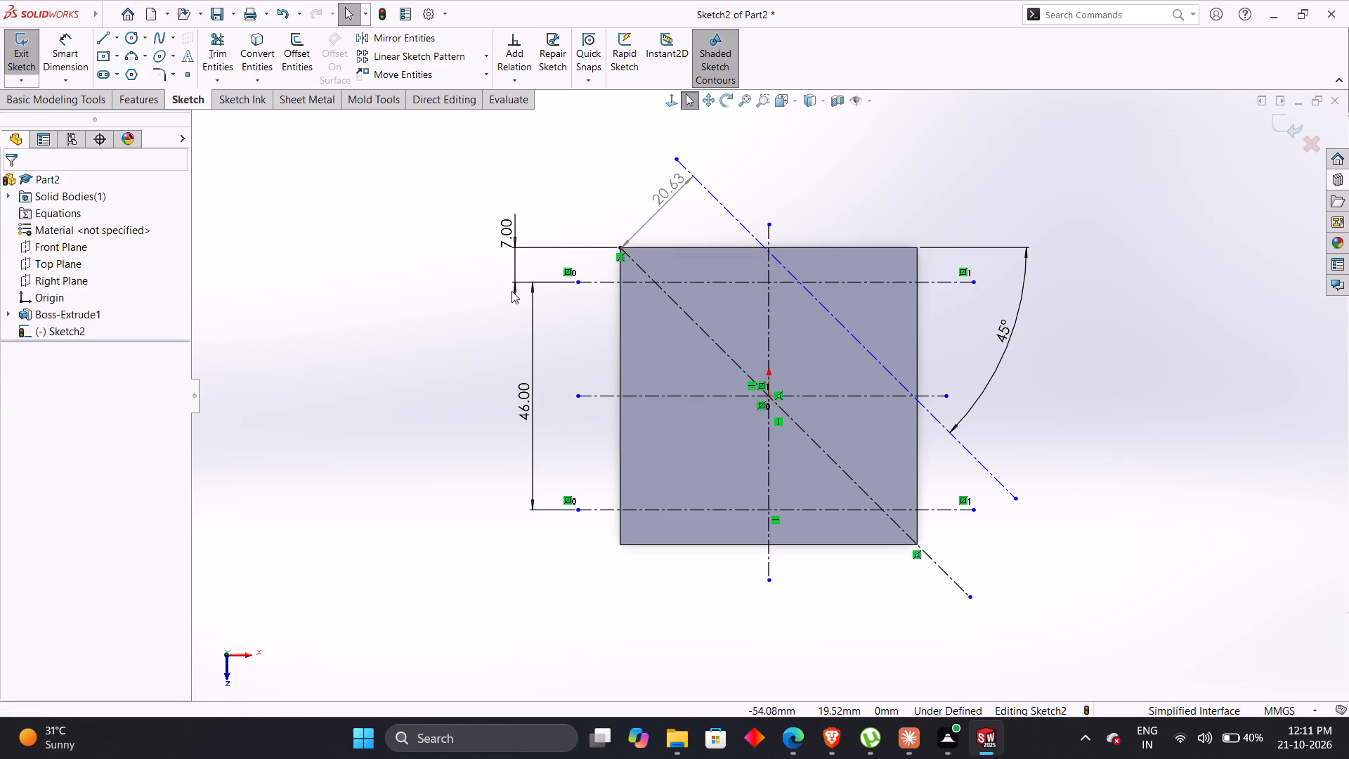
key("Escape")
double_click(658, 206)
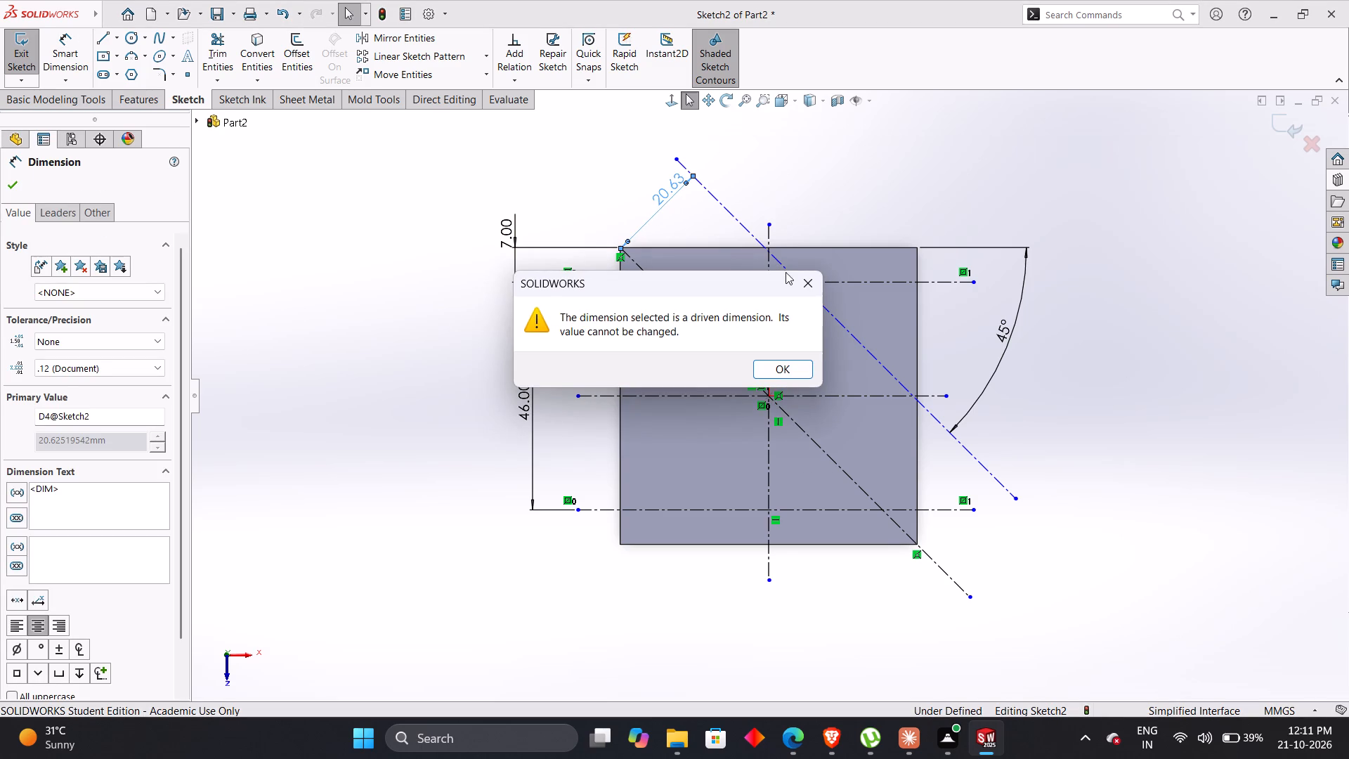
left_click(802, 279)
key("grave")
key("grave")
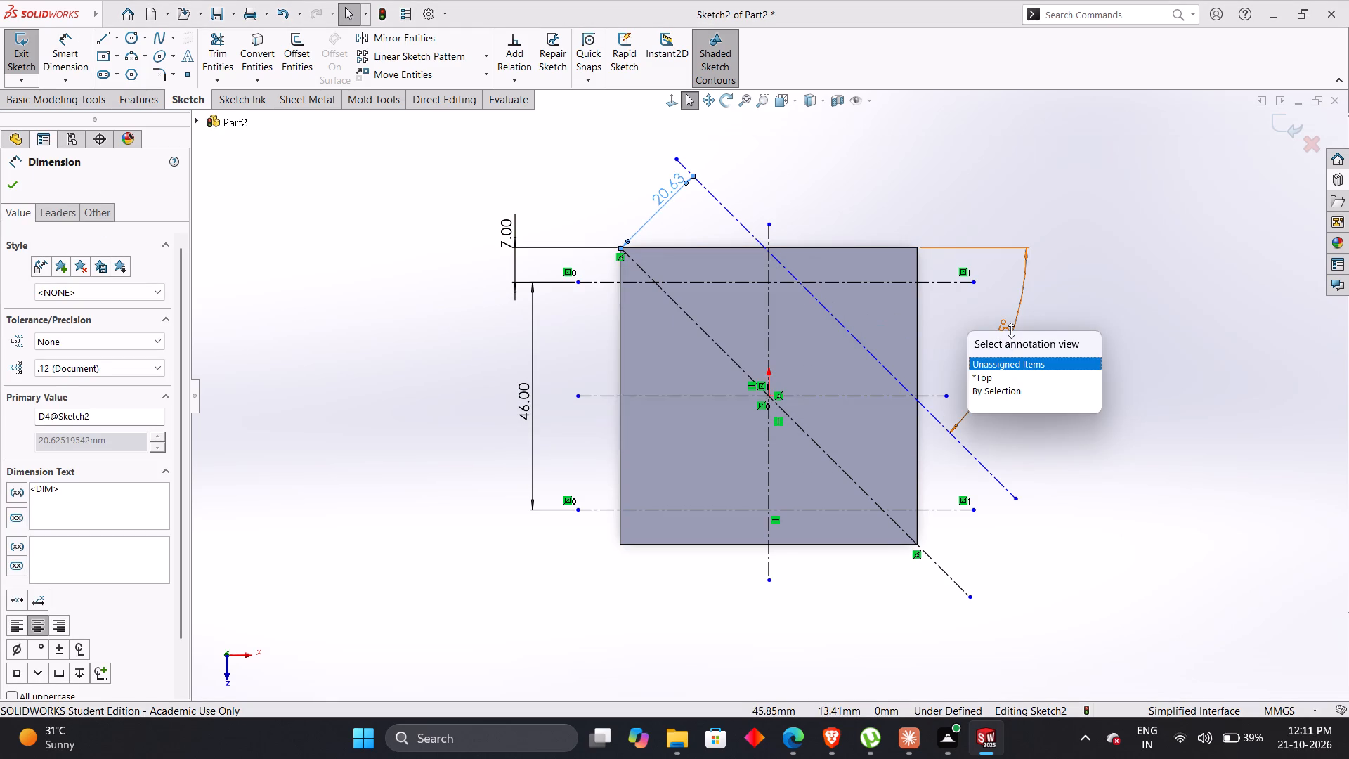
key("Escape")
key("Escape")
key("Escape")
Delete the 45° angle dimension between the plate's upper edge and the outer diagonal centerline.
left_click(1014, 332)
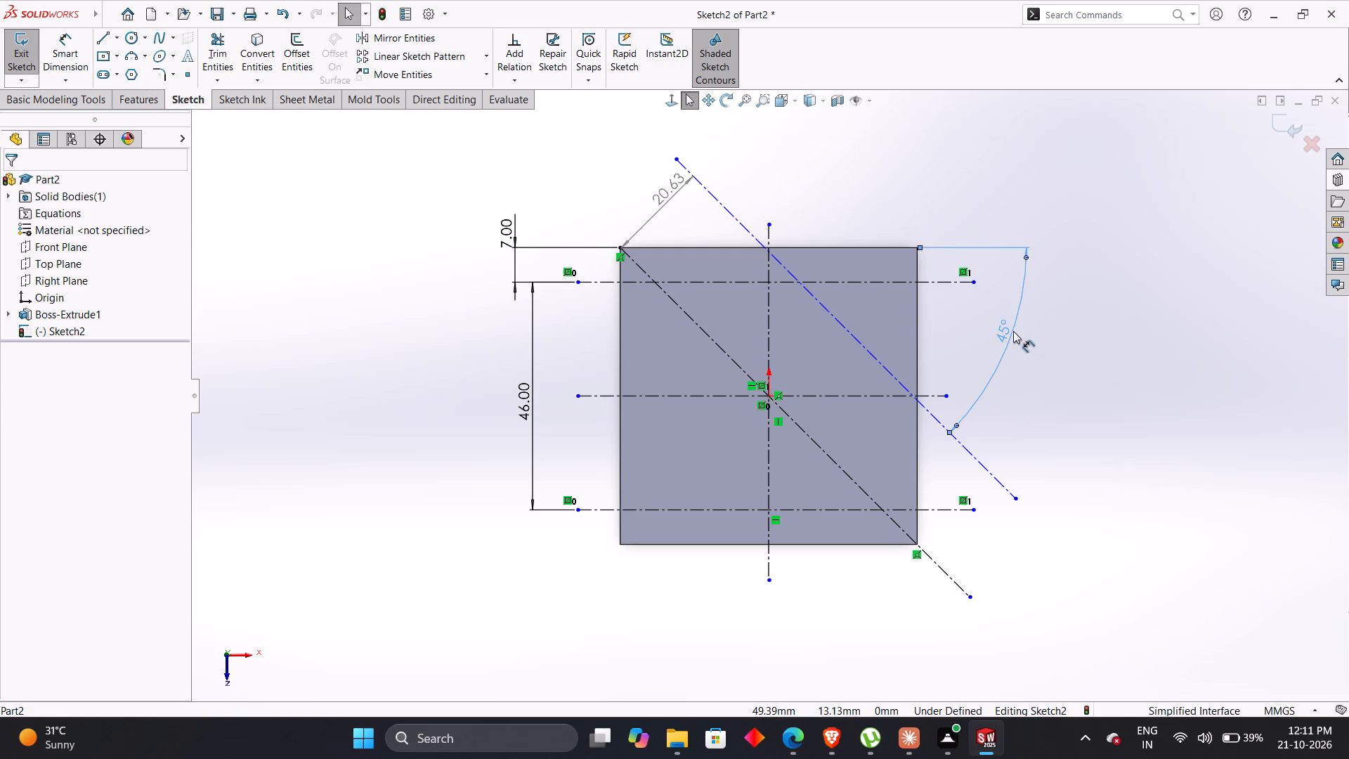
key("Delete")
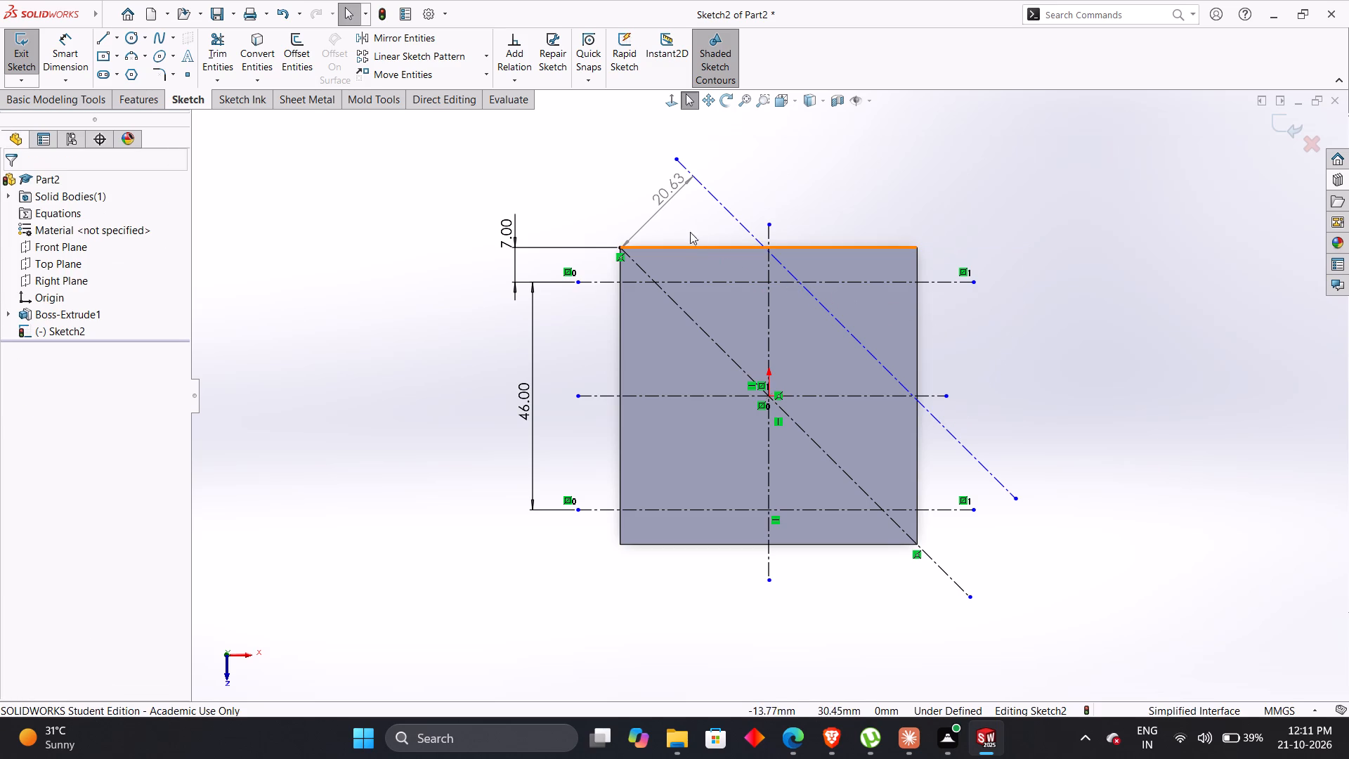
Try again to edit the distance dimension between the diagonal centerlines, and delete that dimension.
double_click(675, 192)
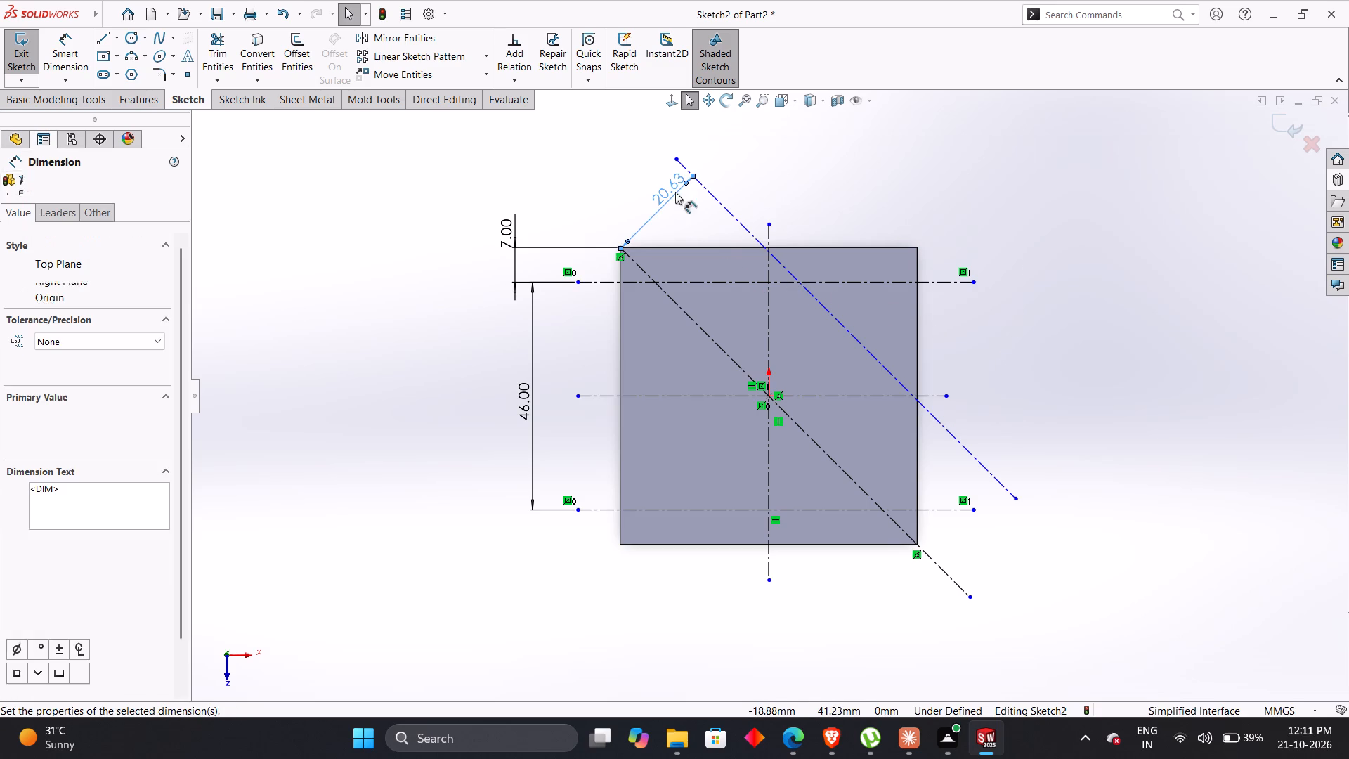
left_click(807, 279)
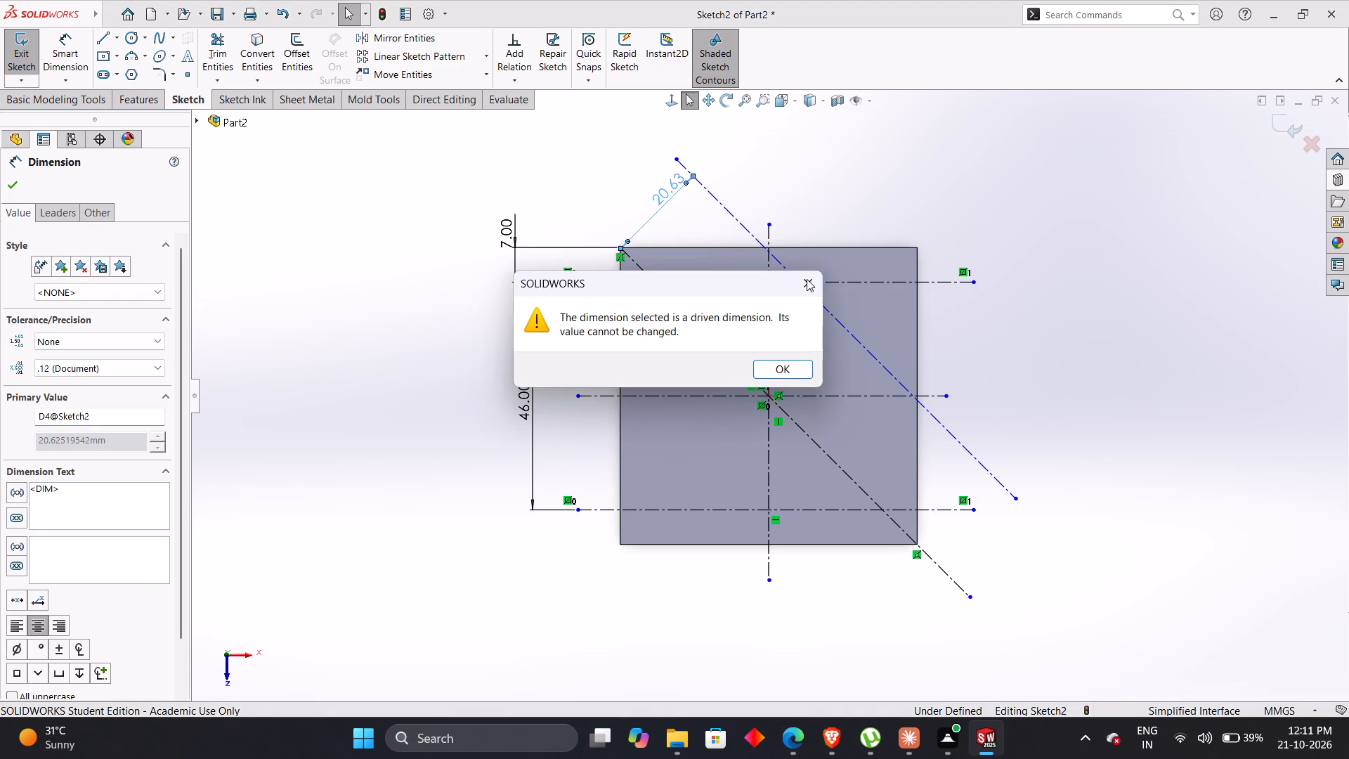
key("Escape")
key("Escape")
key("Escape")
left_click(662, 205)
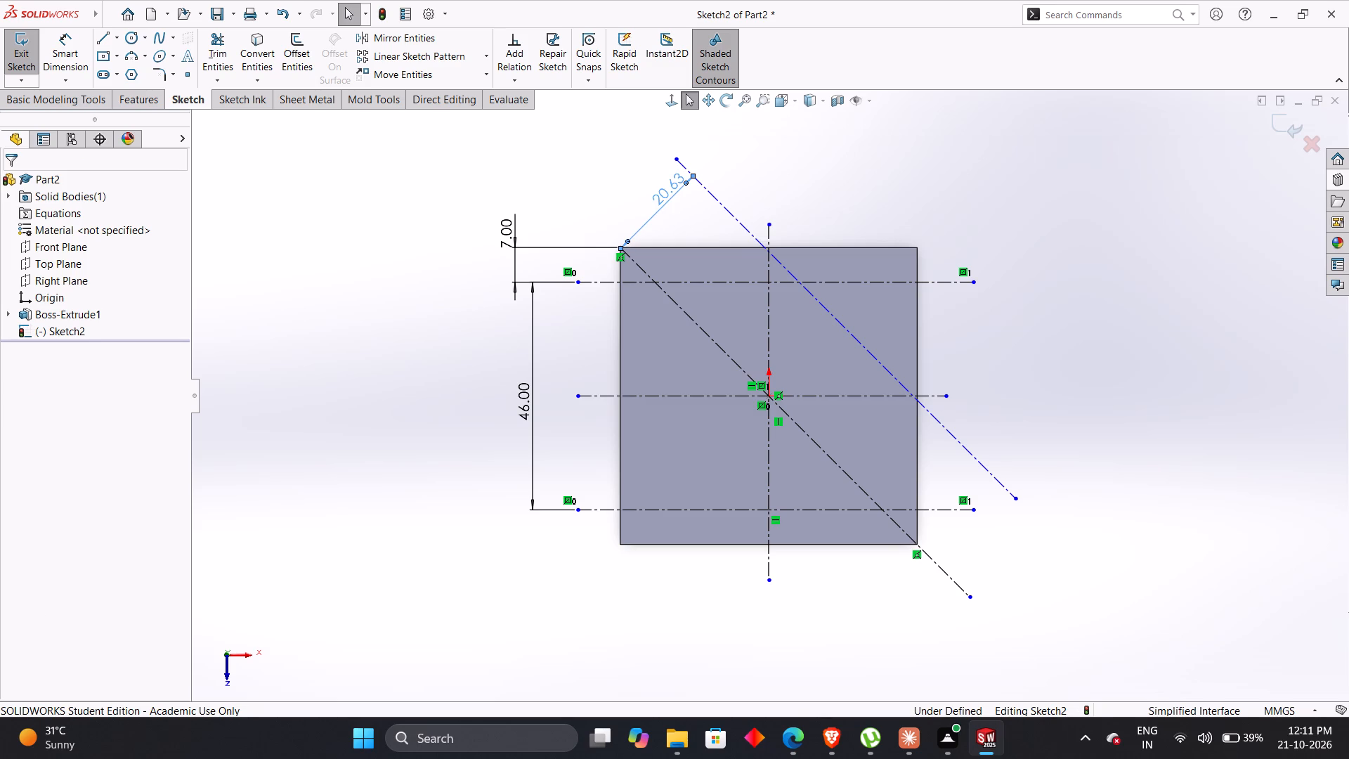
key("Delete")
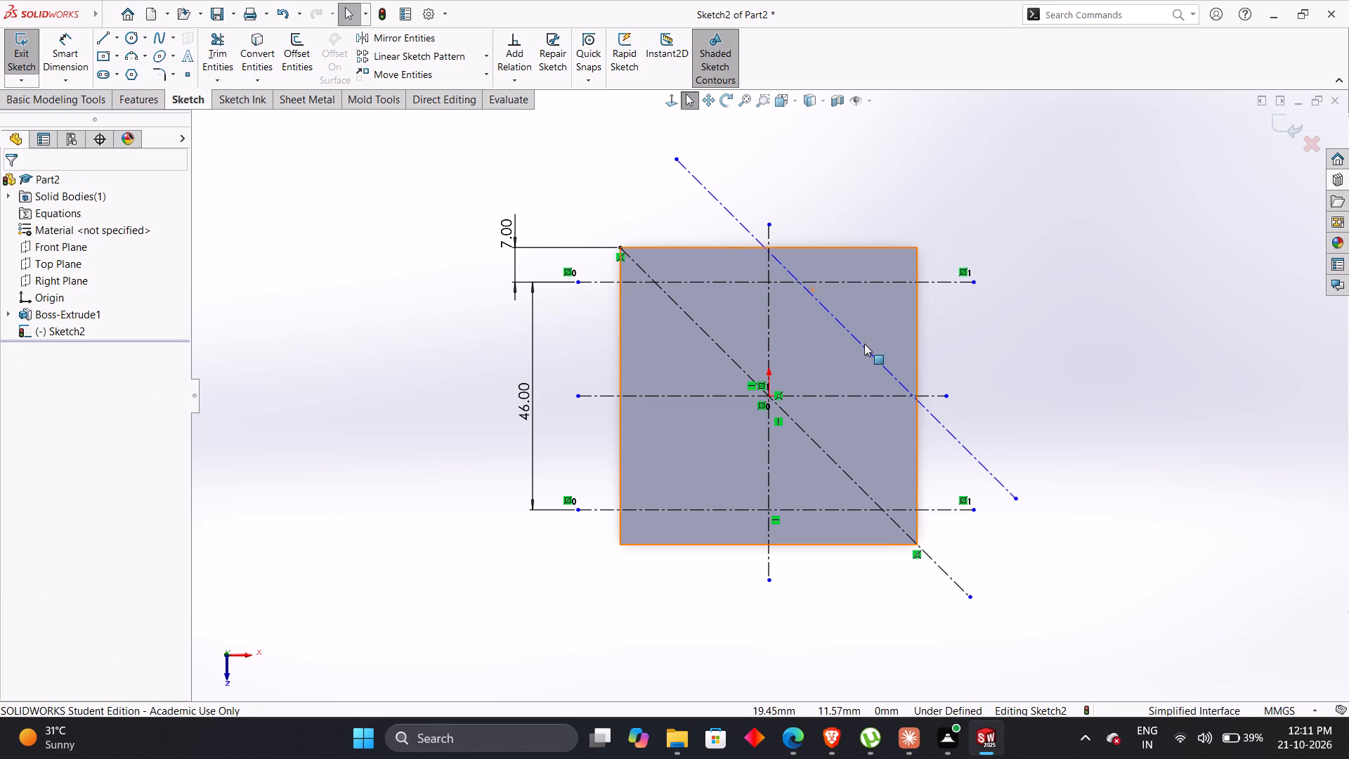
Move the outer diagonal centerline up and away from the plate, about 50 mm from the corner-to-corner centerline.
left_click_drag(864, 344, 972, 233)
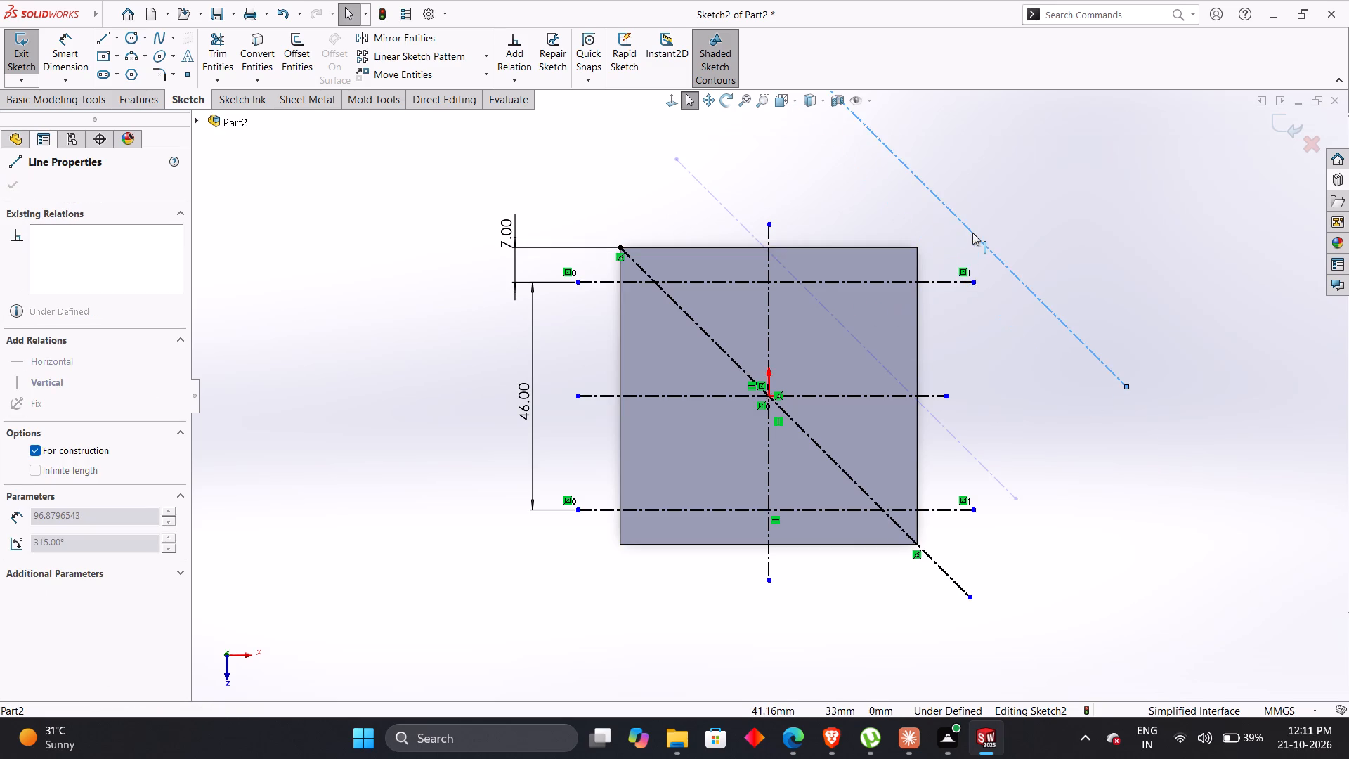
left_click_drag(972, 233, 1006, 280)
left_click(990, 344)
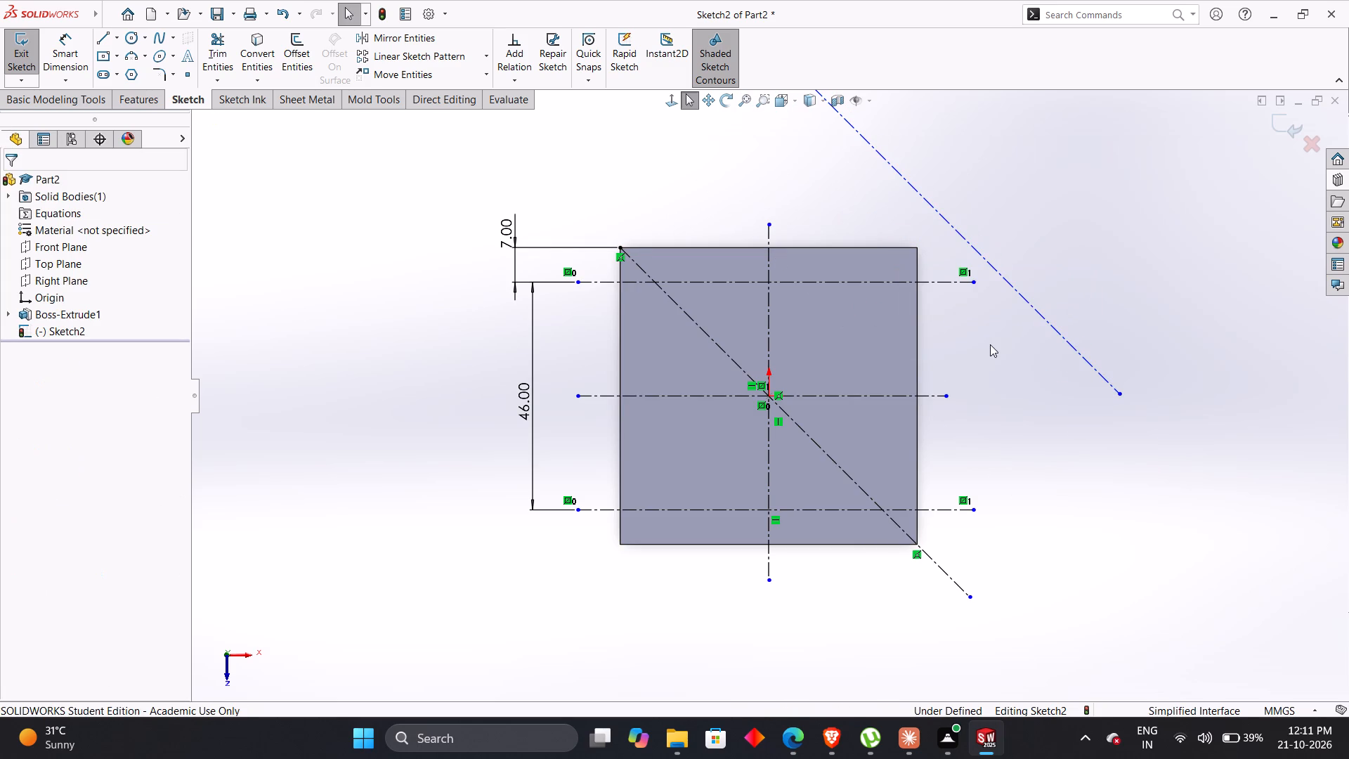
key("Delete")
key("Delete")
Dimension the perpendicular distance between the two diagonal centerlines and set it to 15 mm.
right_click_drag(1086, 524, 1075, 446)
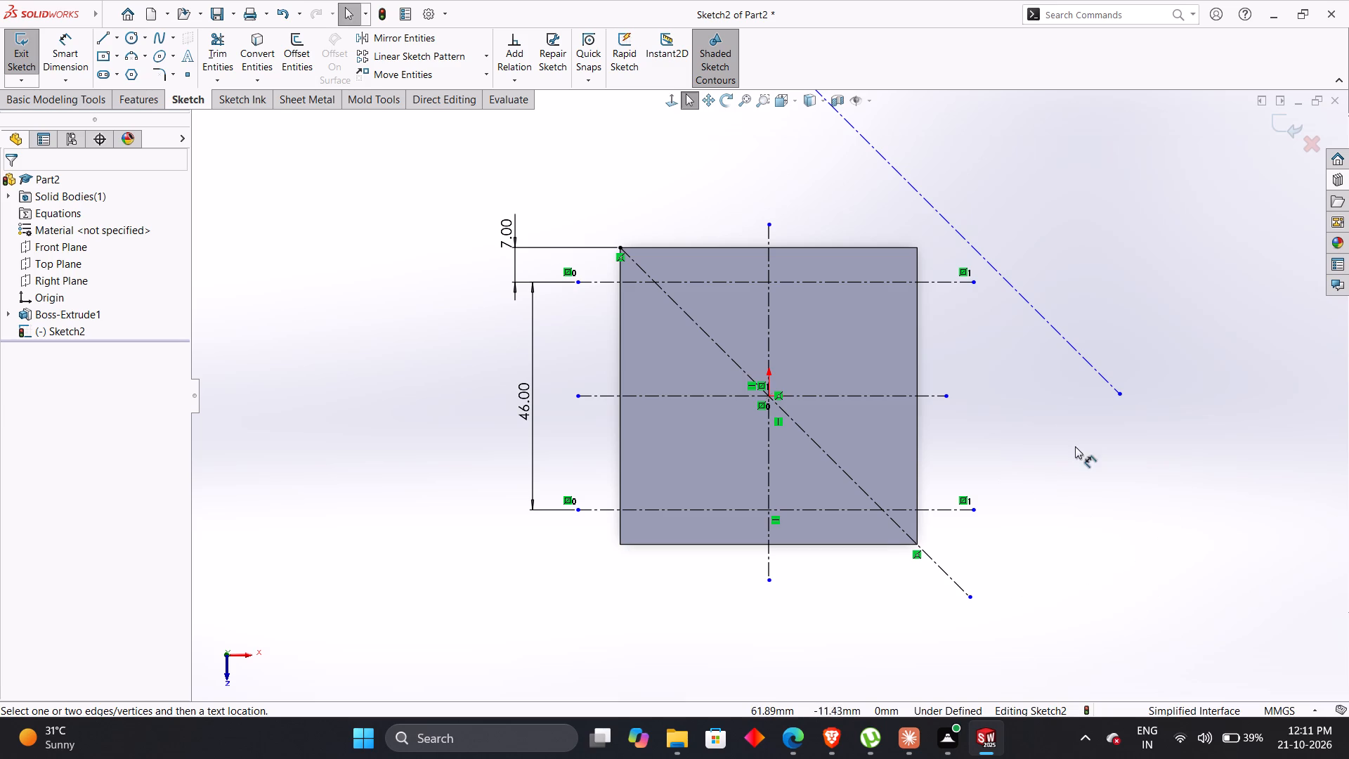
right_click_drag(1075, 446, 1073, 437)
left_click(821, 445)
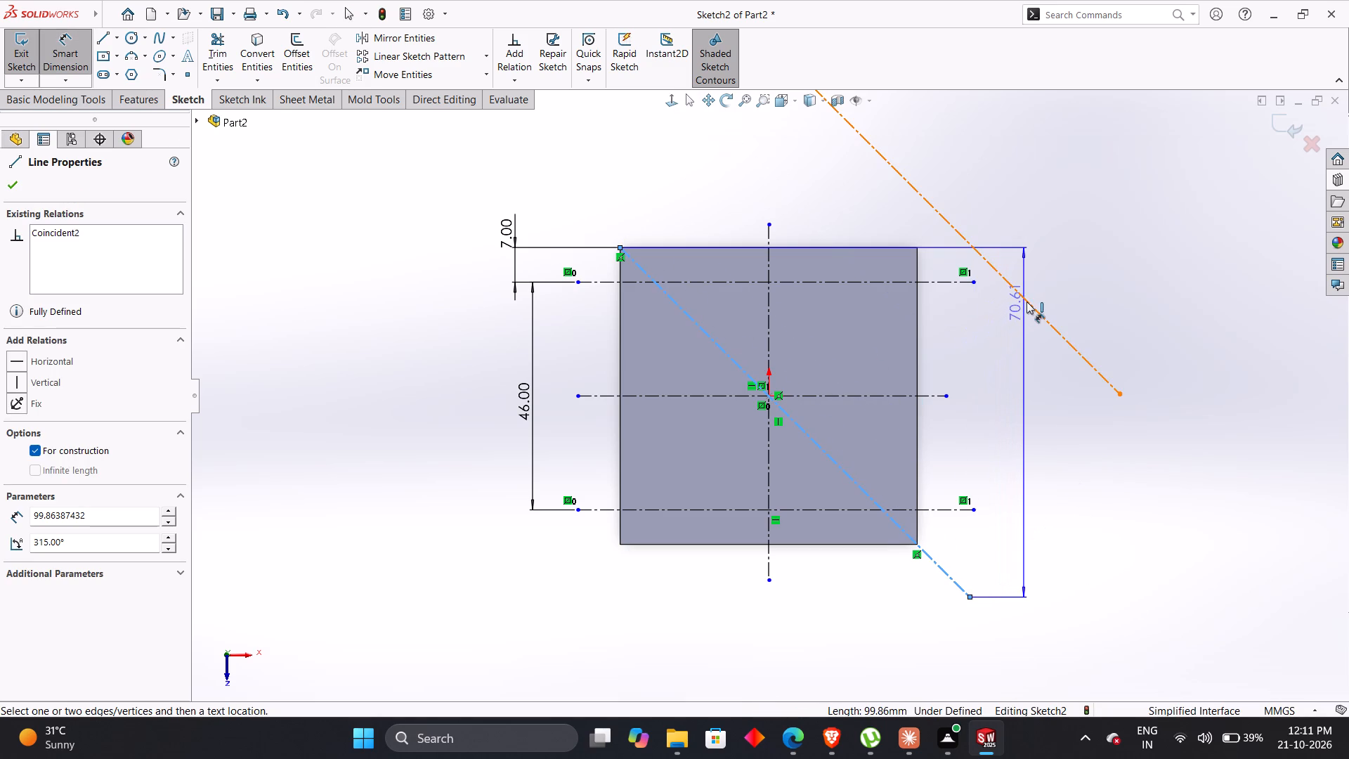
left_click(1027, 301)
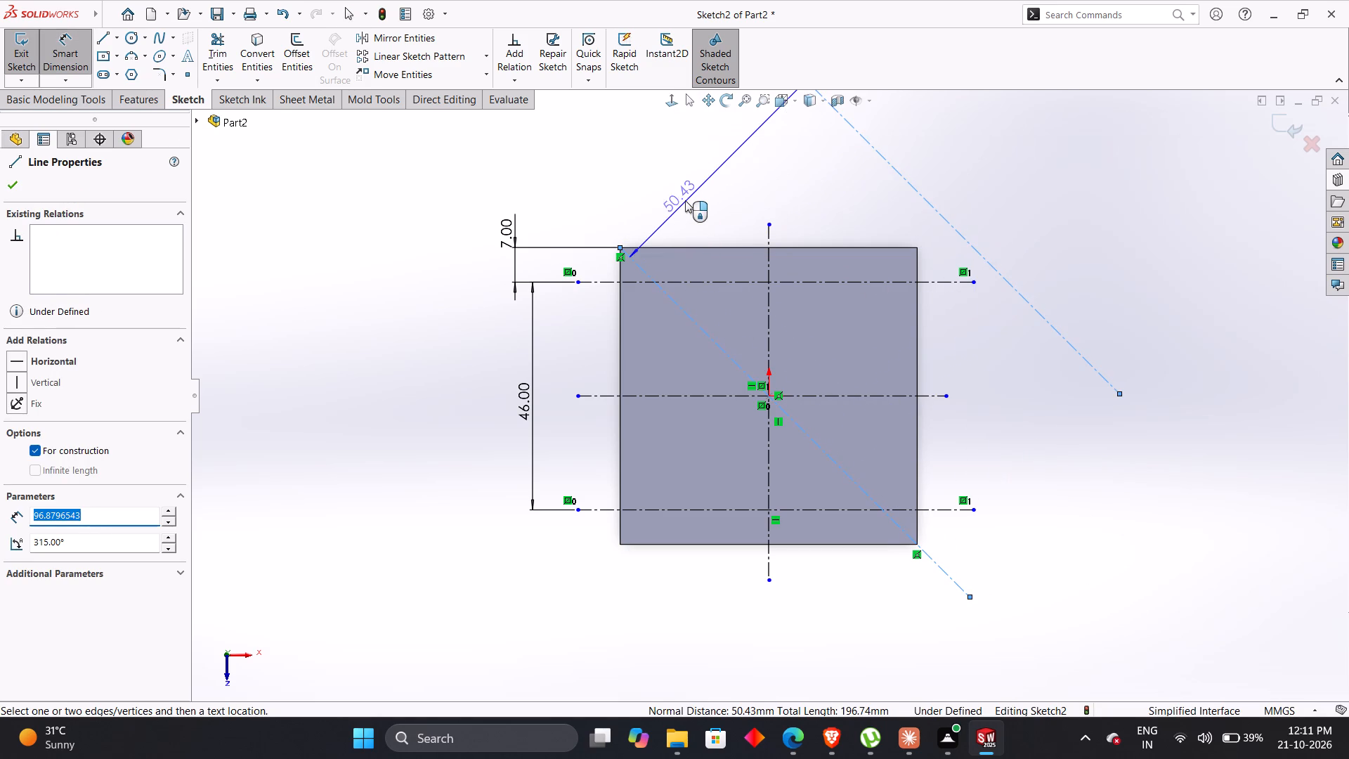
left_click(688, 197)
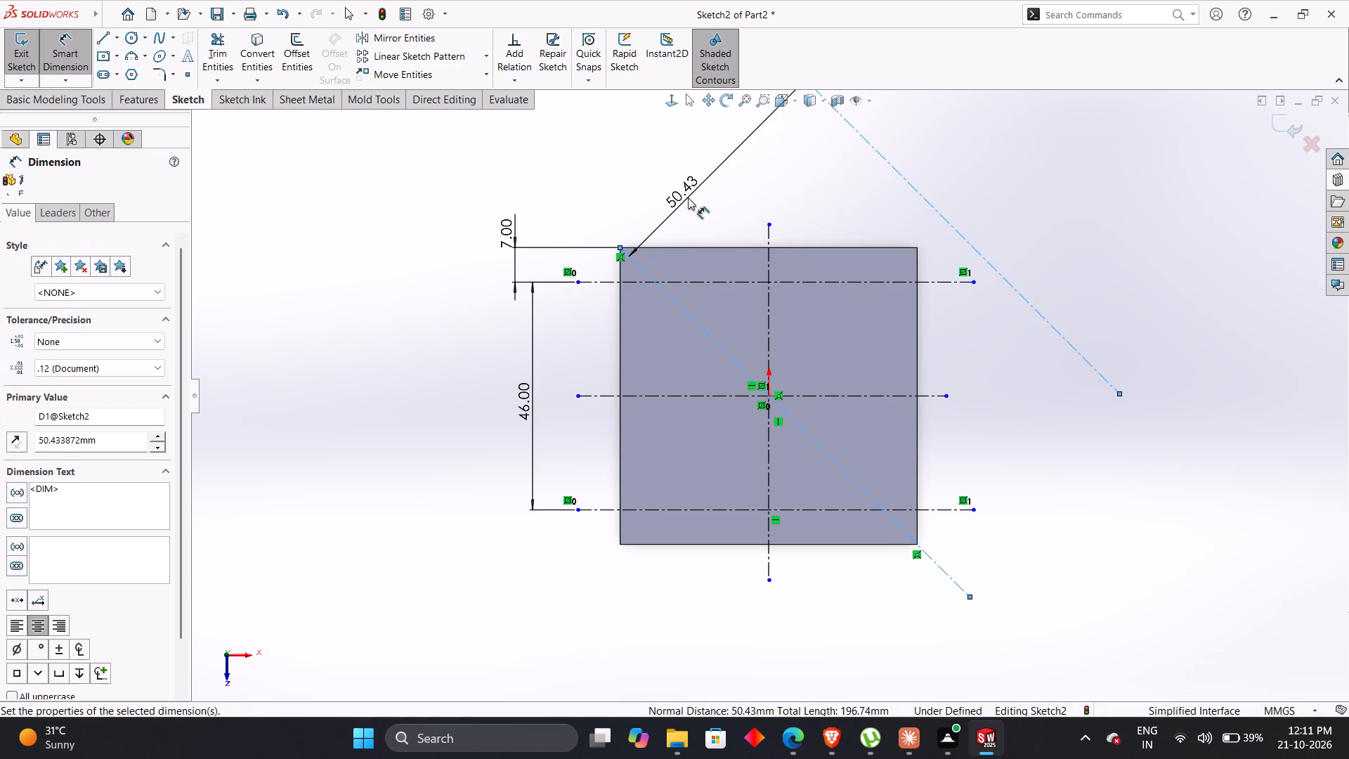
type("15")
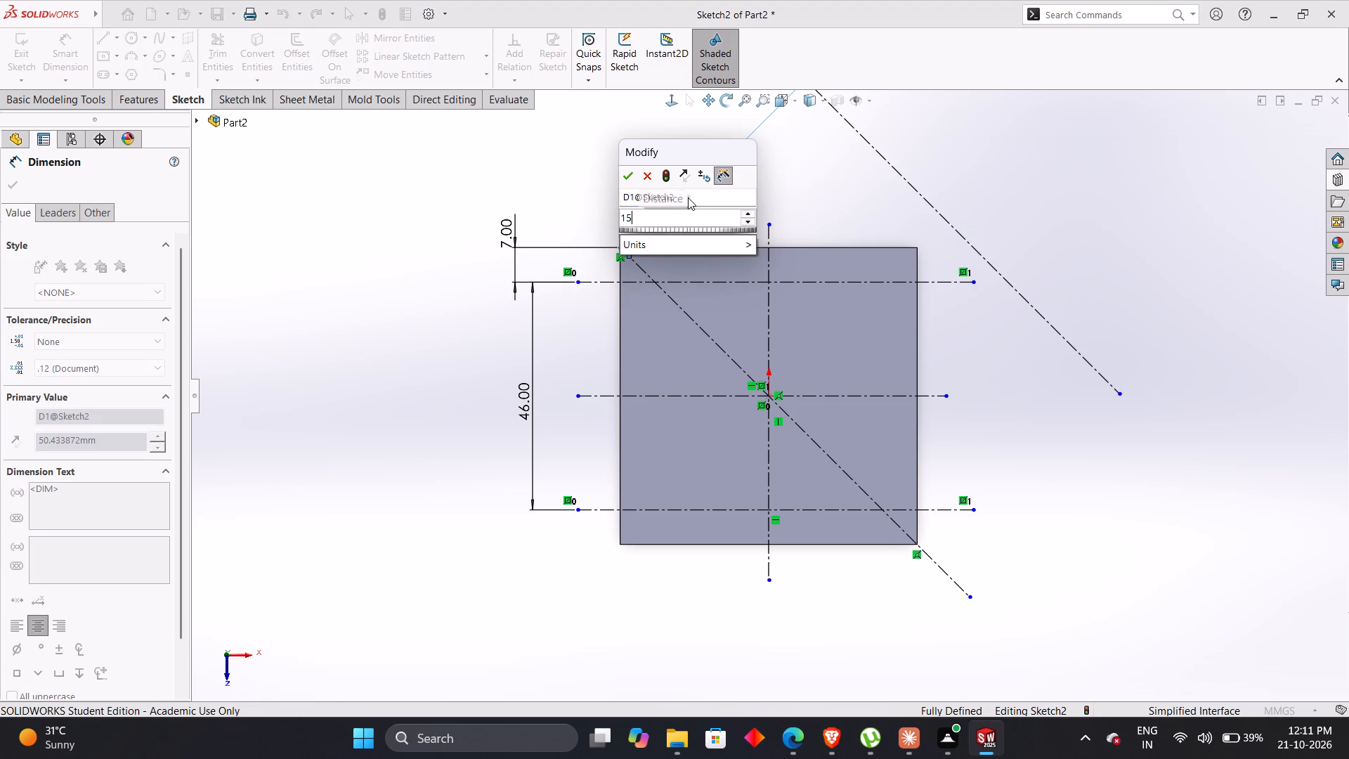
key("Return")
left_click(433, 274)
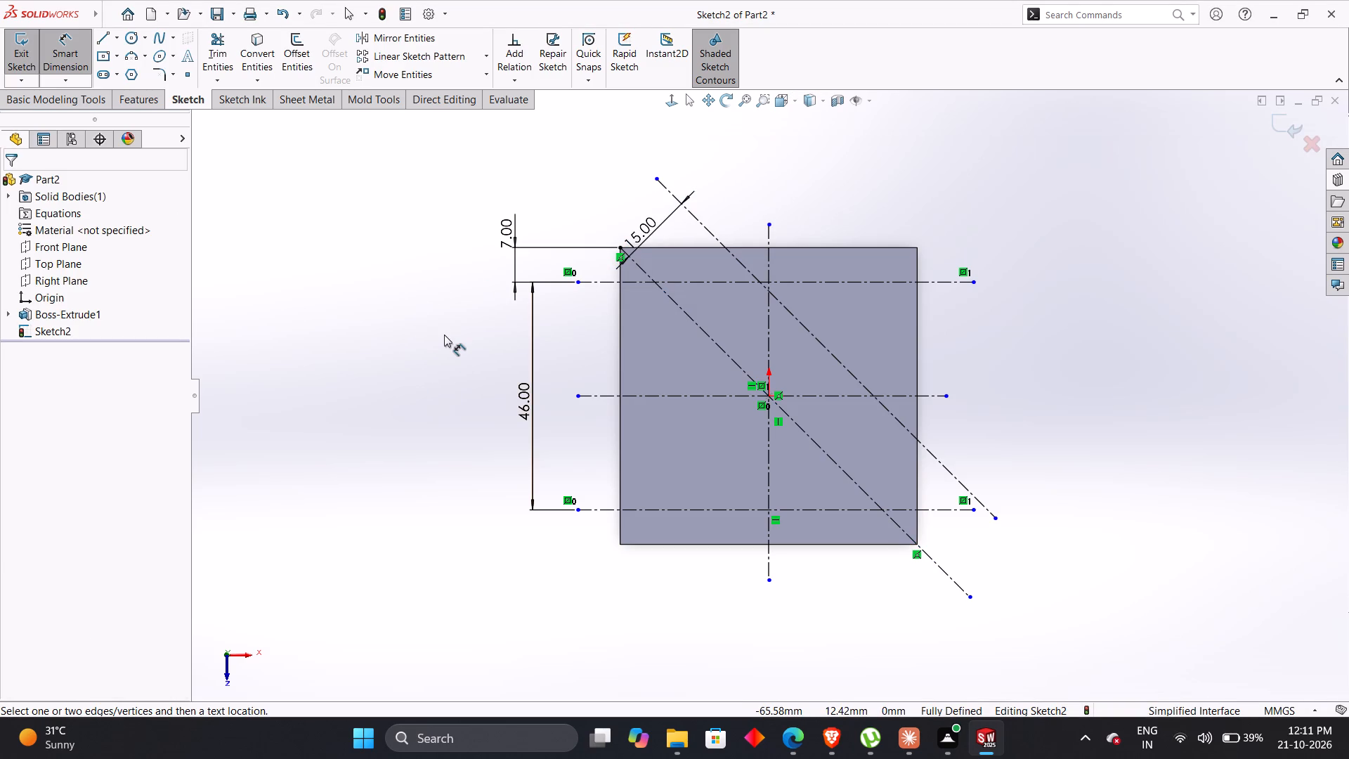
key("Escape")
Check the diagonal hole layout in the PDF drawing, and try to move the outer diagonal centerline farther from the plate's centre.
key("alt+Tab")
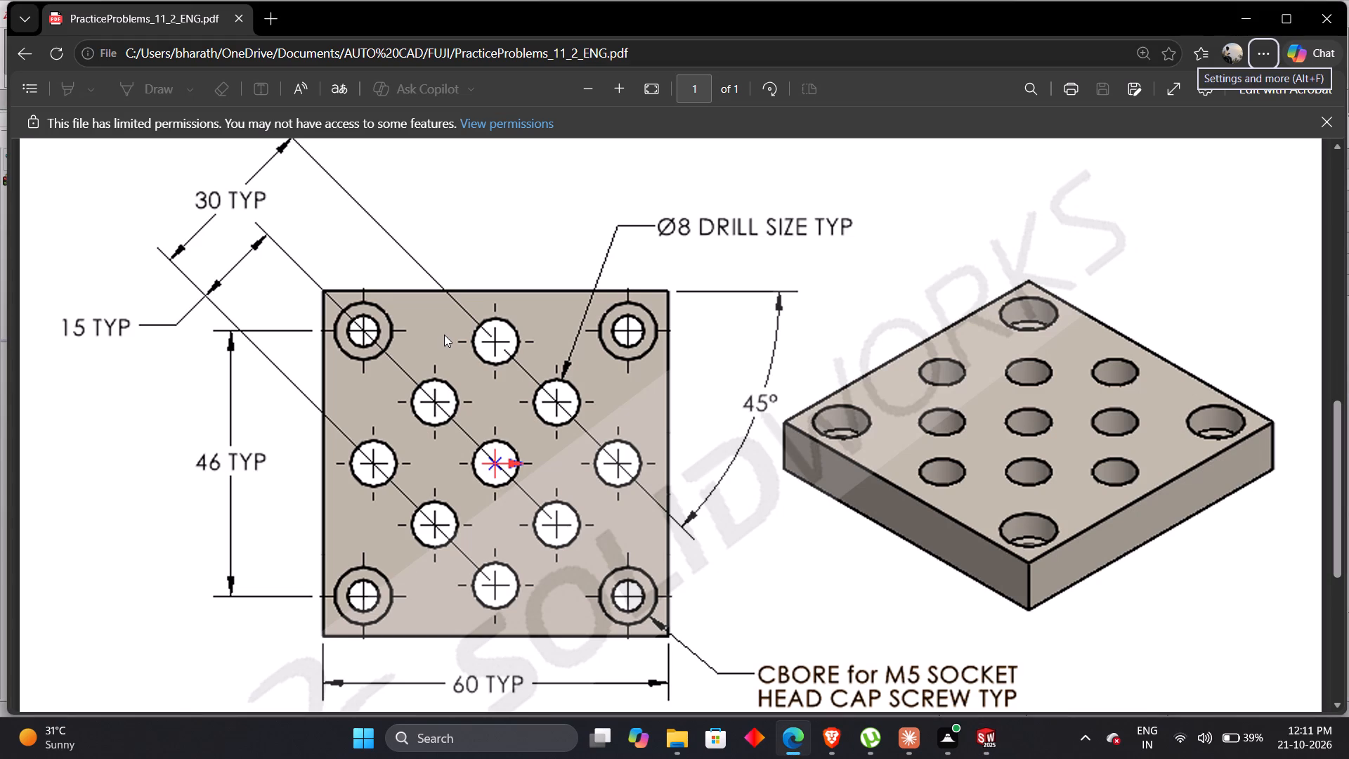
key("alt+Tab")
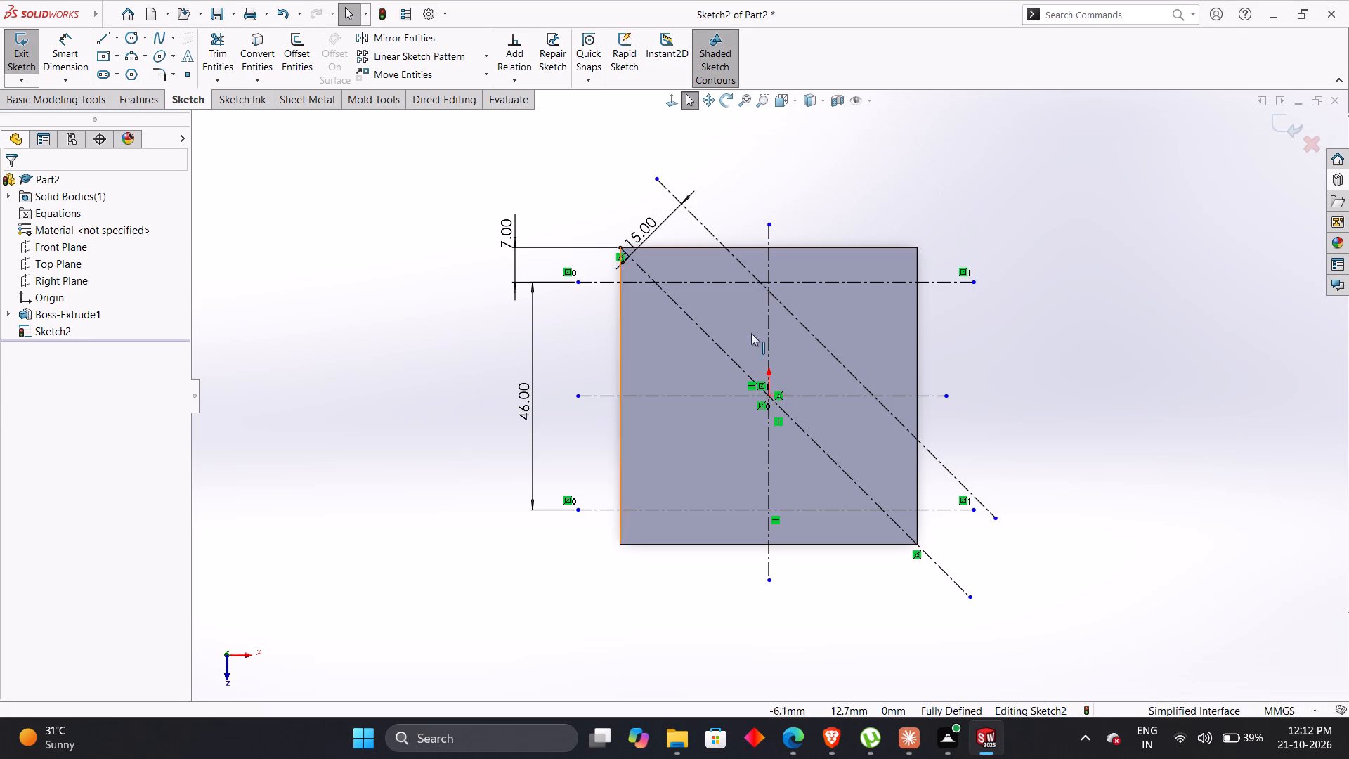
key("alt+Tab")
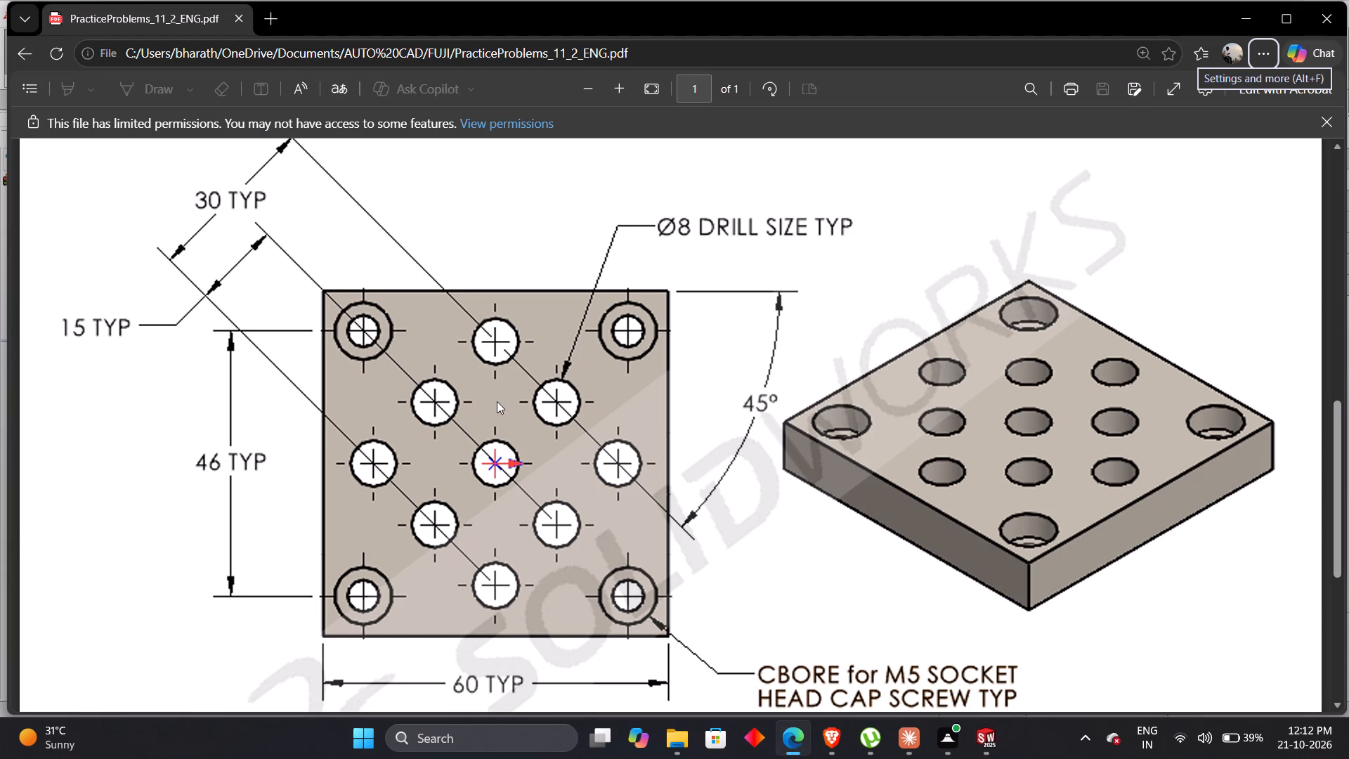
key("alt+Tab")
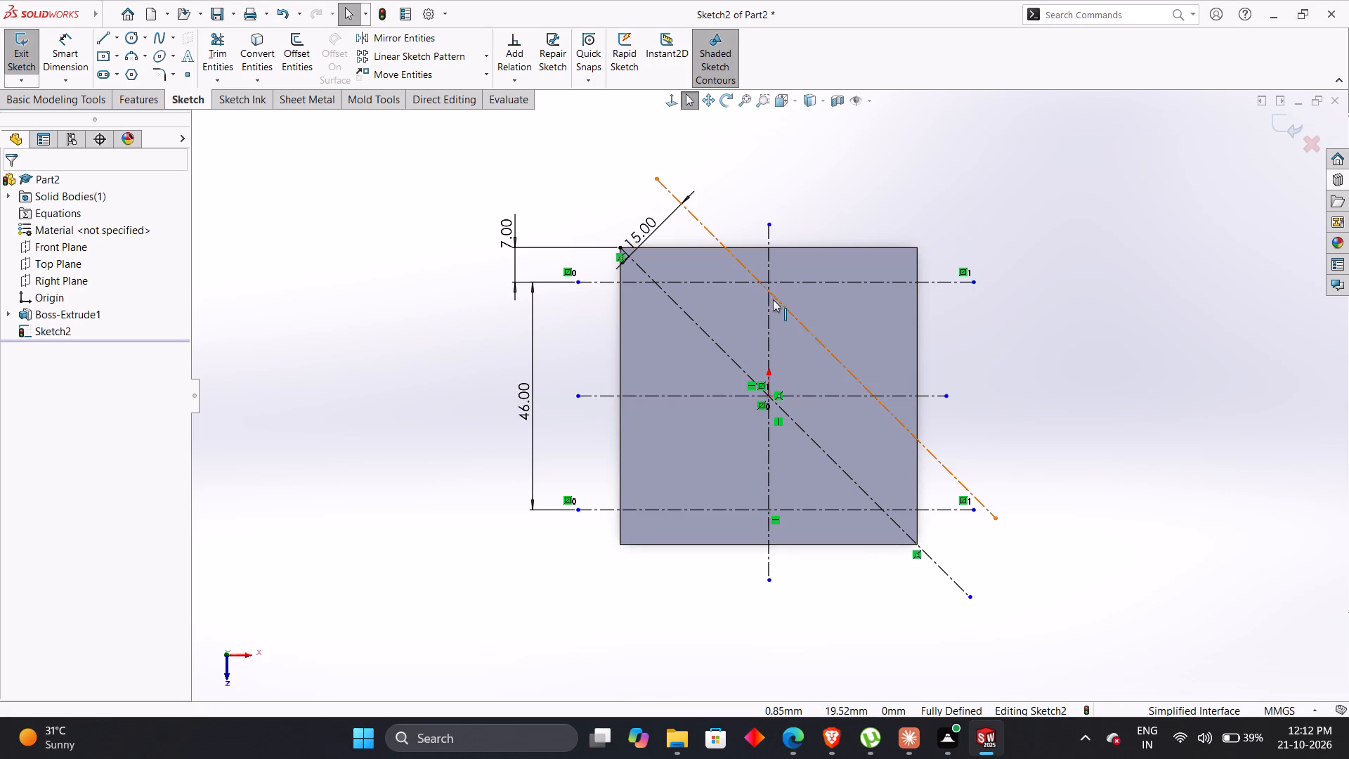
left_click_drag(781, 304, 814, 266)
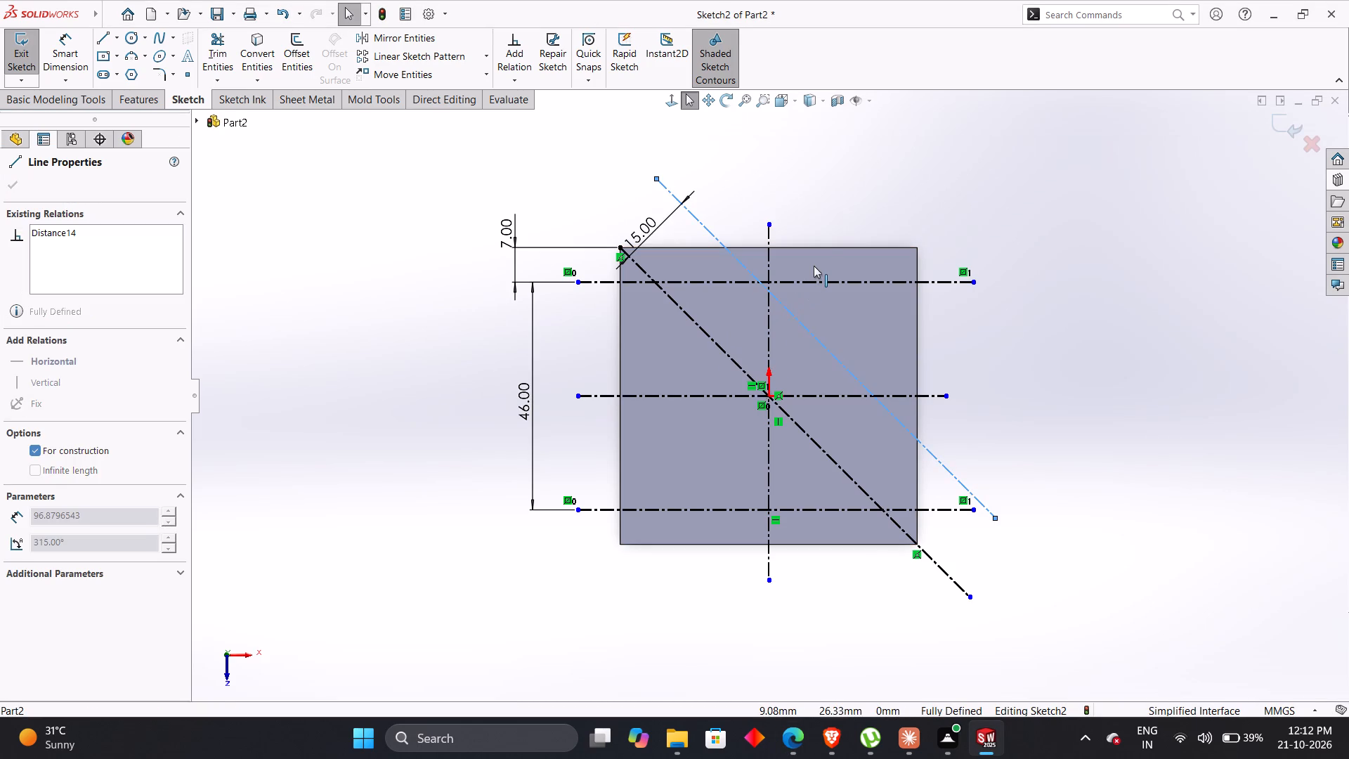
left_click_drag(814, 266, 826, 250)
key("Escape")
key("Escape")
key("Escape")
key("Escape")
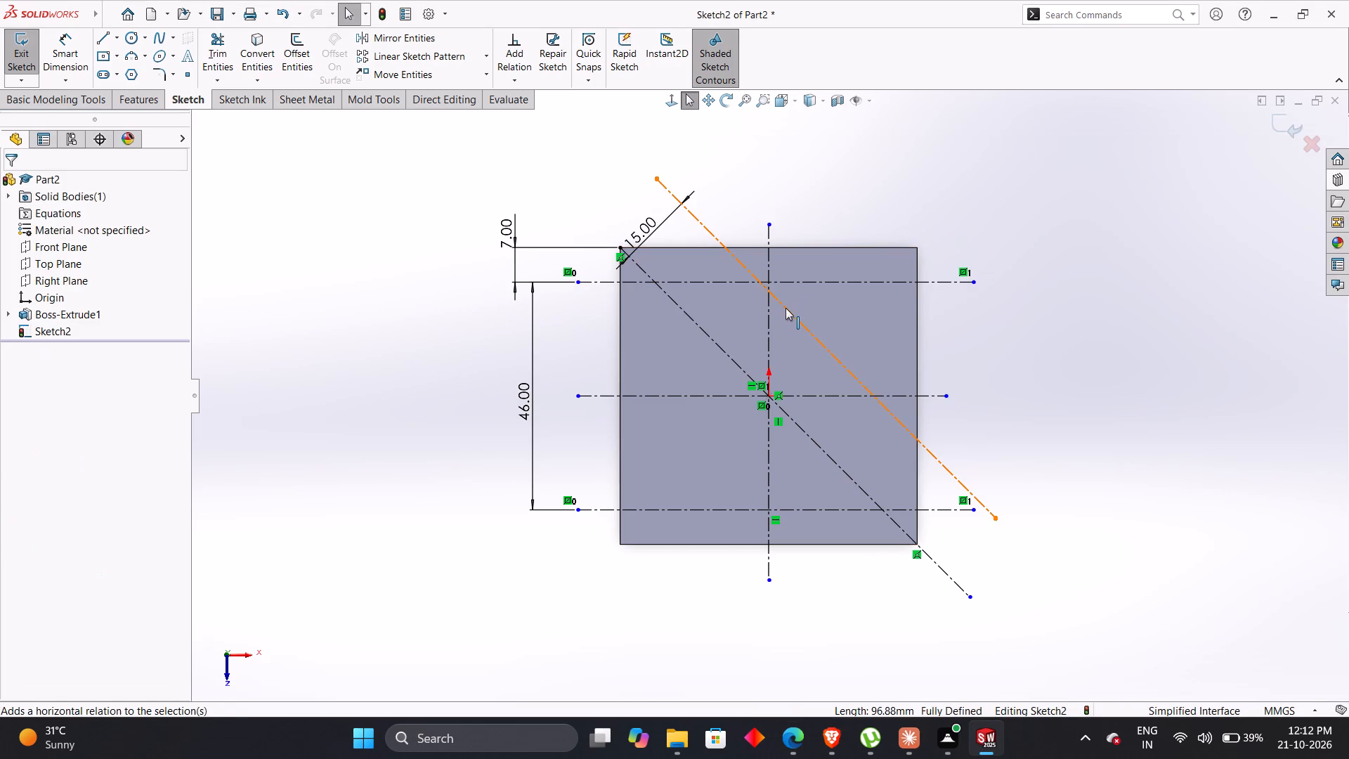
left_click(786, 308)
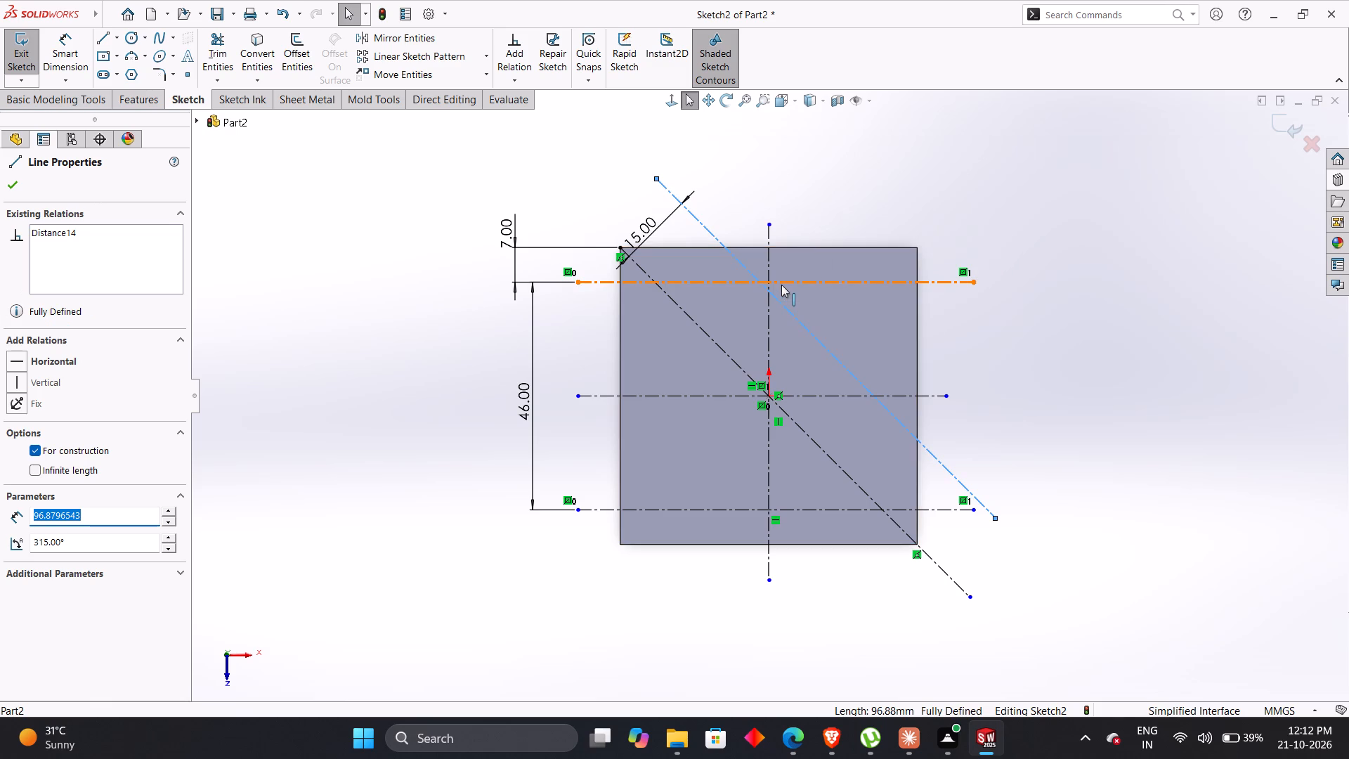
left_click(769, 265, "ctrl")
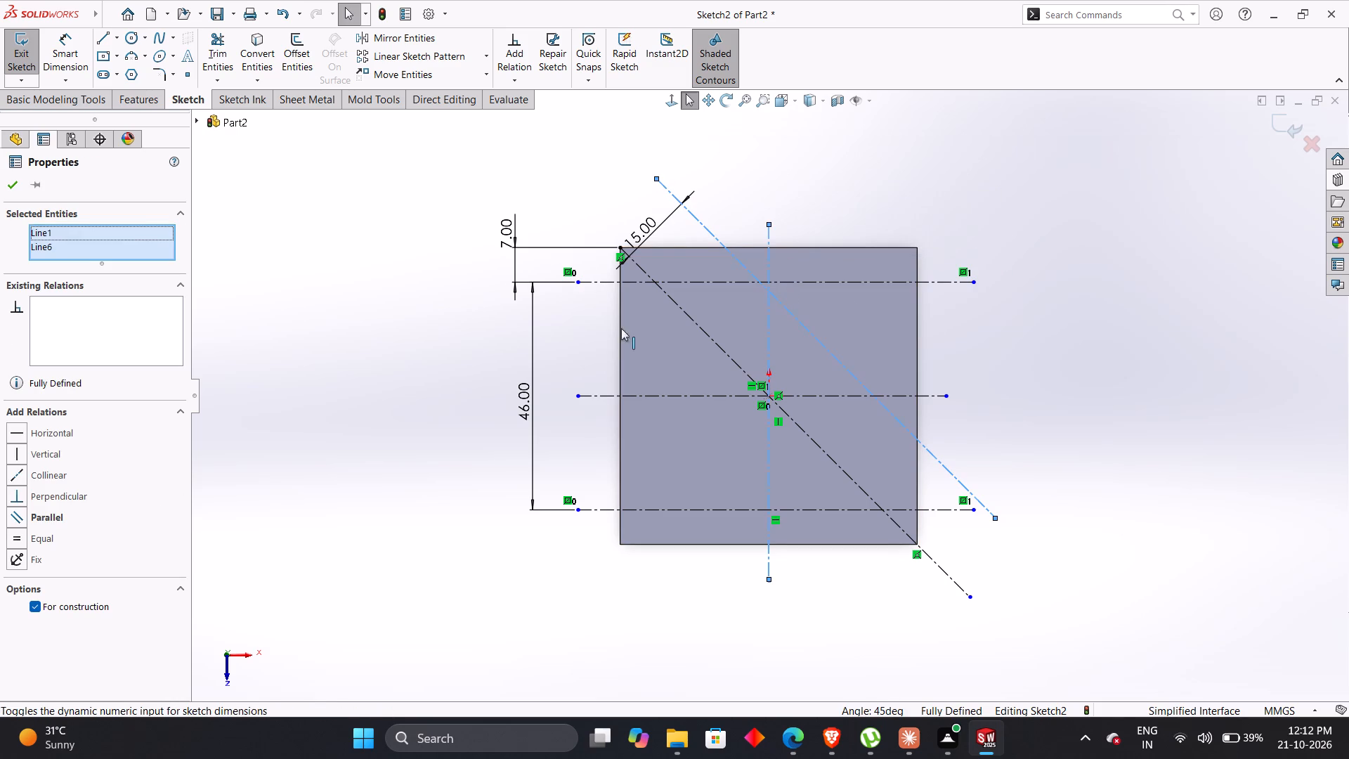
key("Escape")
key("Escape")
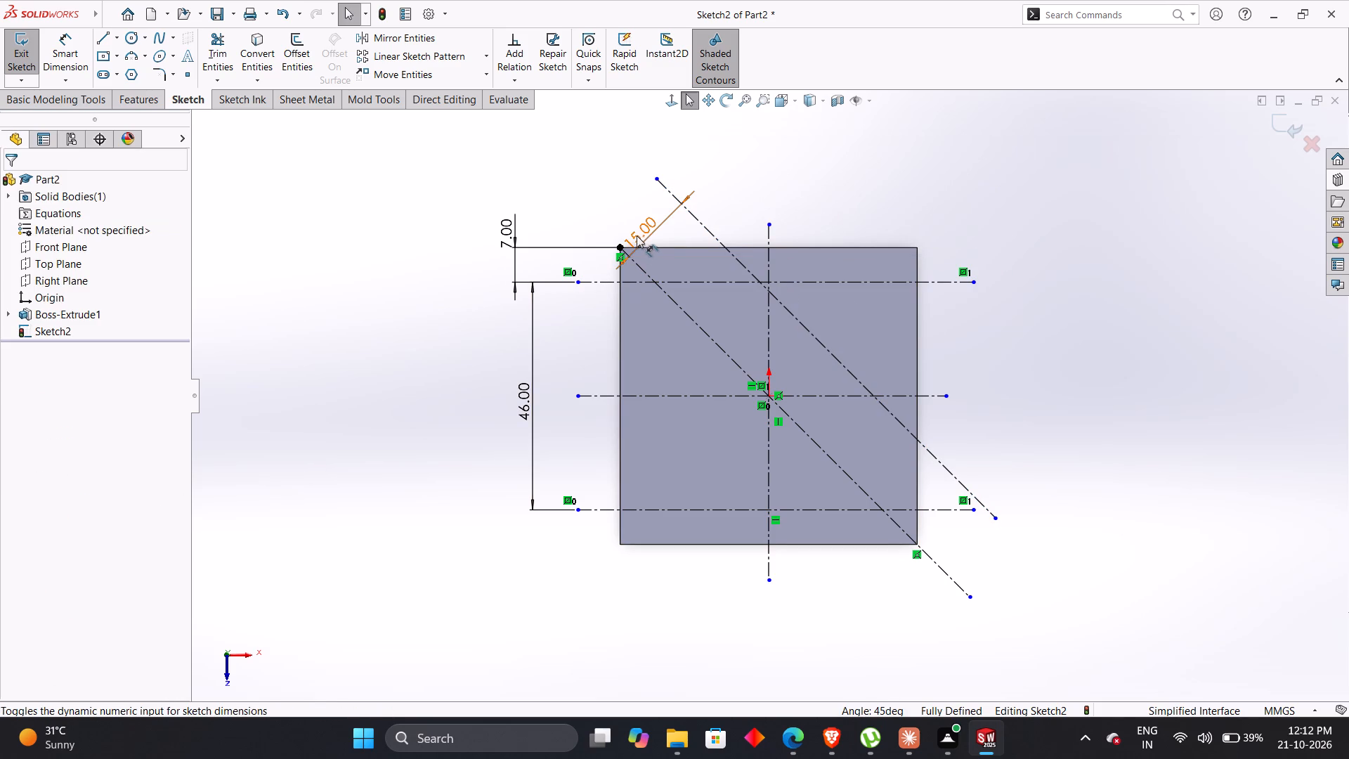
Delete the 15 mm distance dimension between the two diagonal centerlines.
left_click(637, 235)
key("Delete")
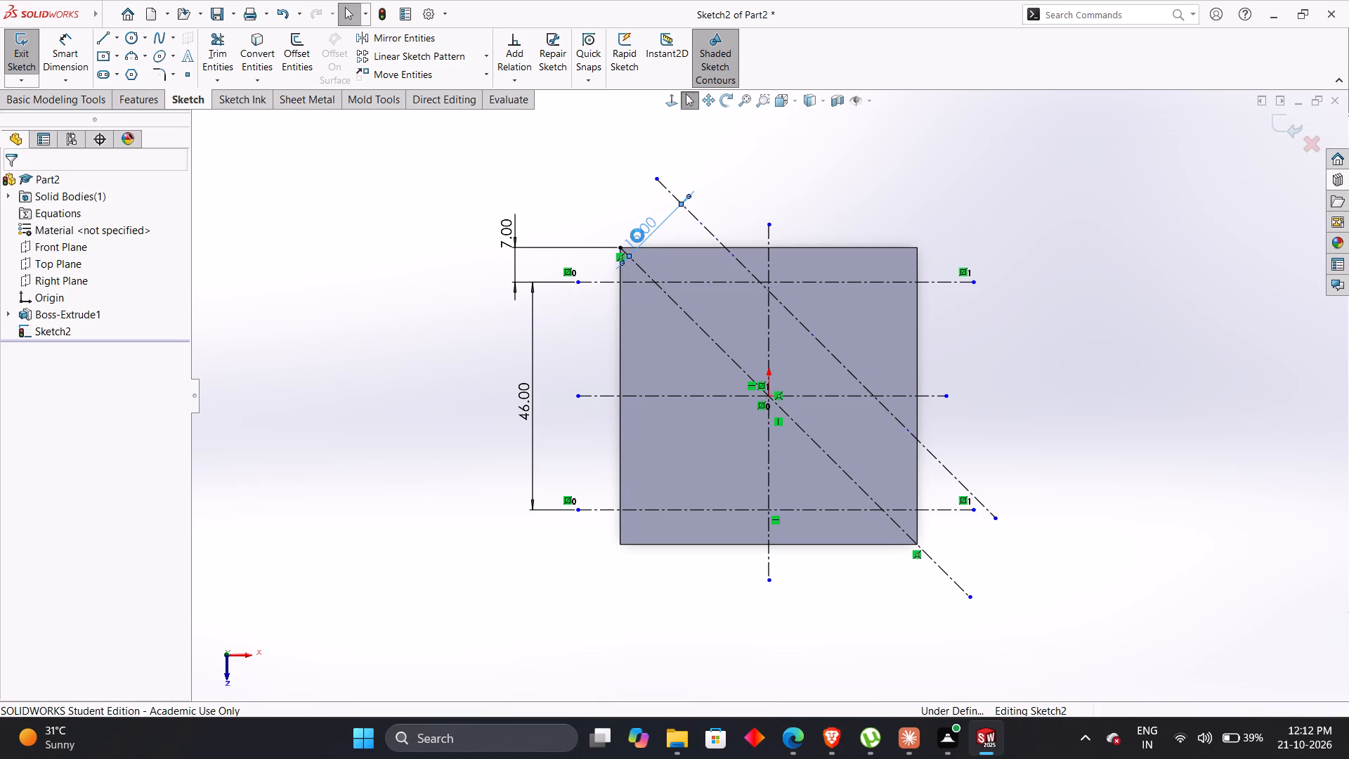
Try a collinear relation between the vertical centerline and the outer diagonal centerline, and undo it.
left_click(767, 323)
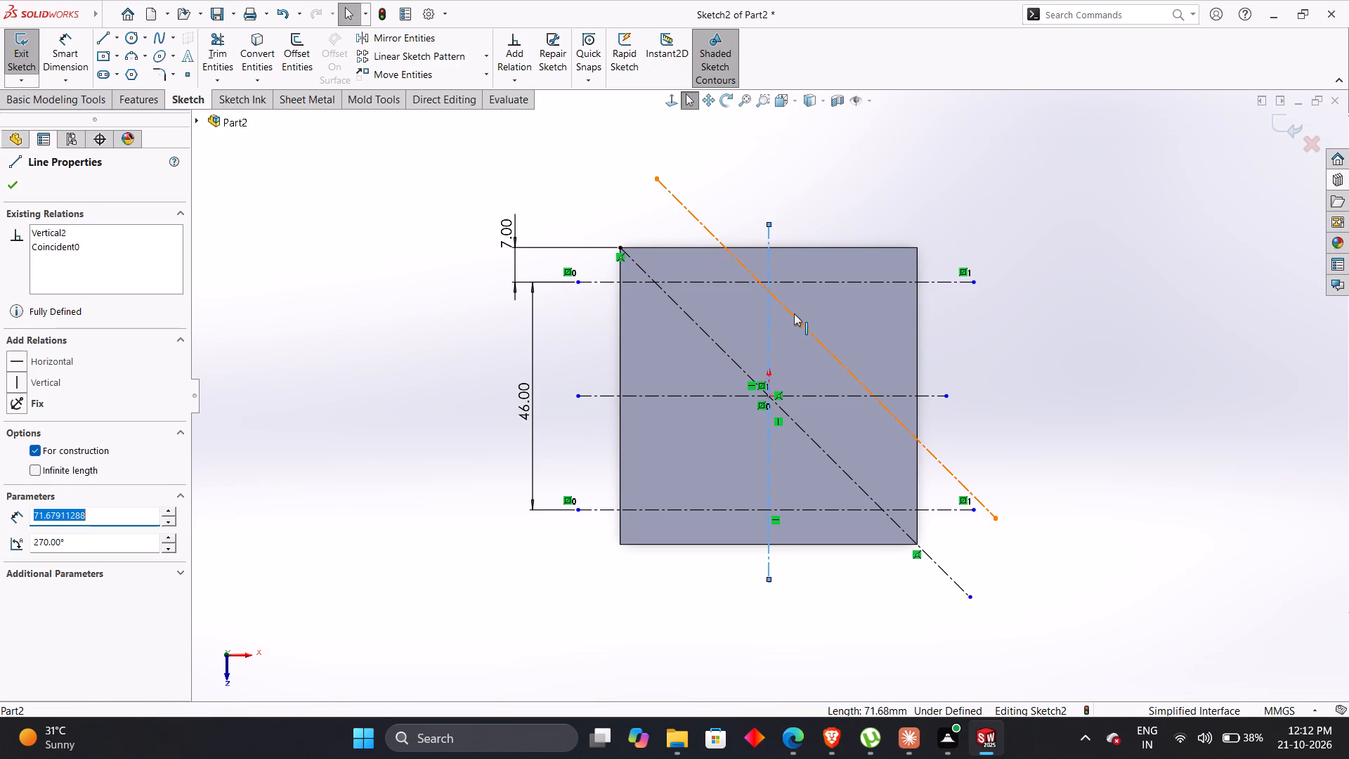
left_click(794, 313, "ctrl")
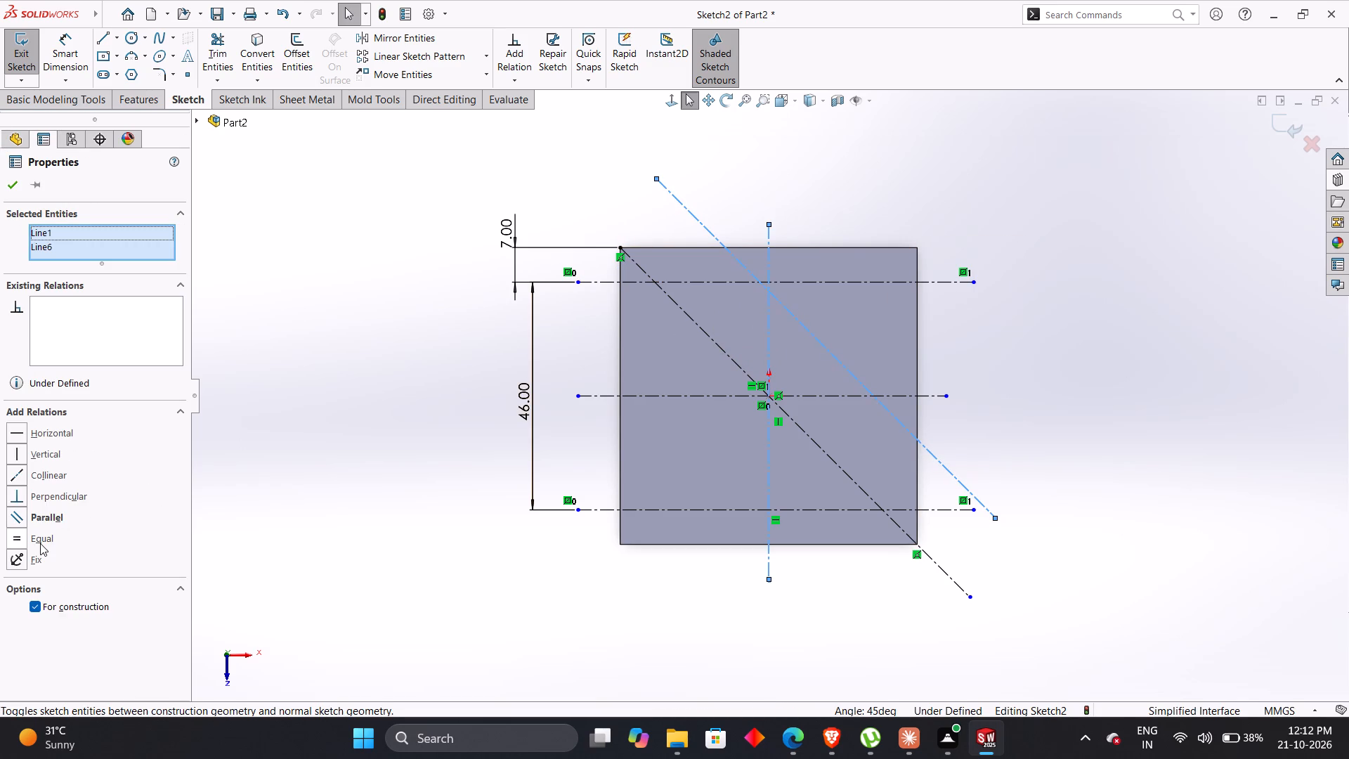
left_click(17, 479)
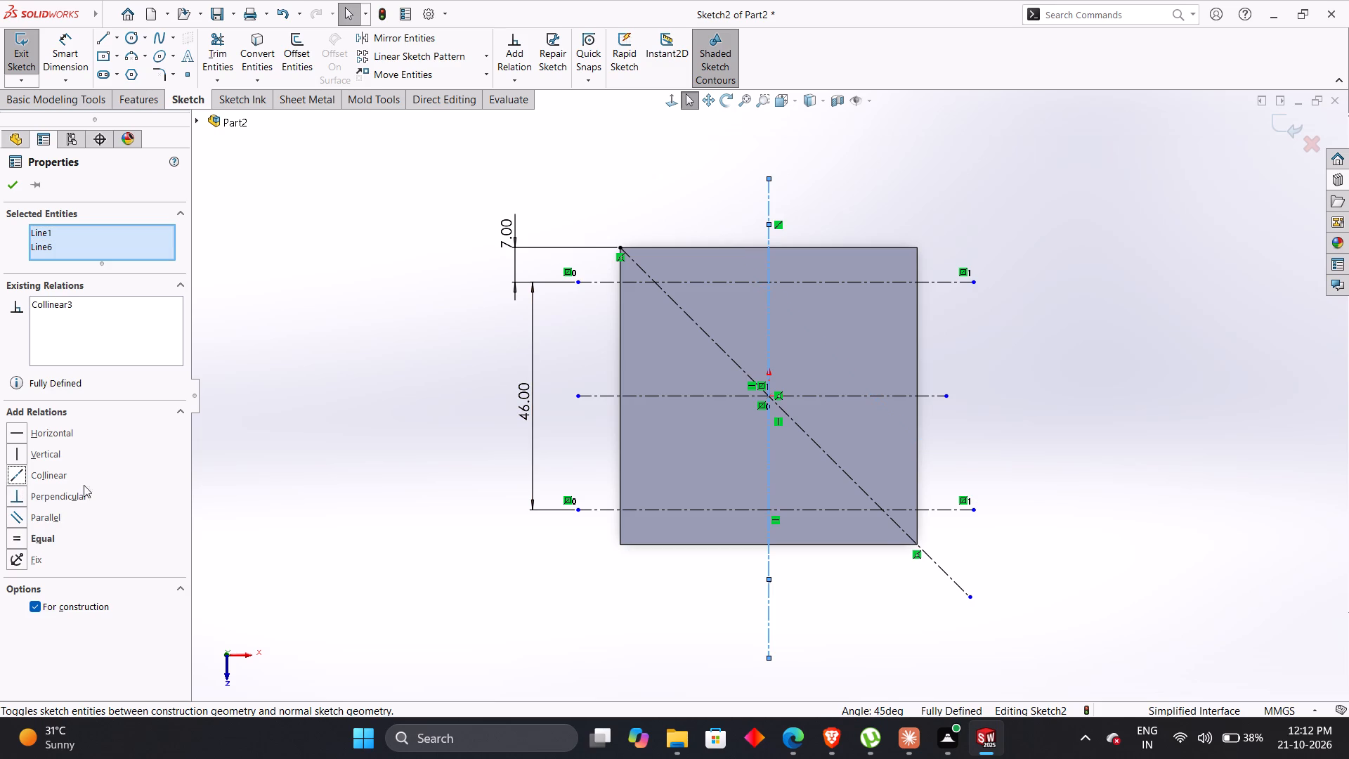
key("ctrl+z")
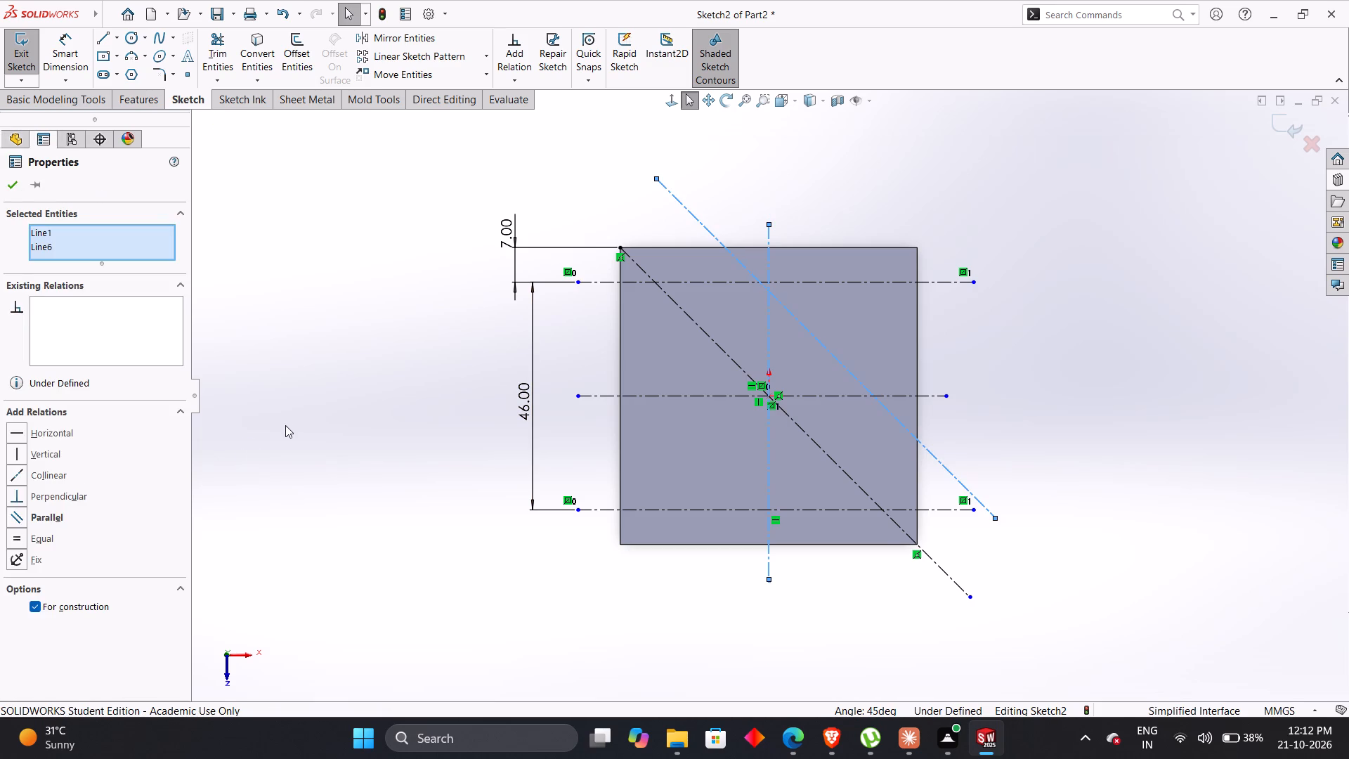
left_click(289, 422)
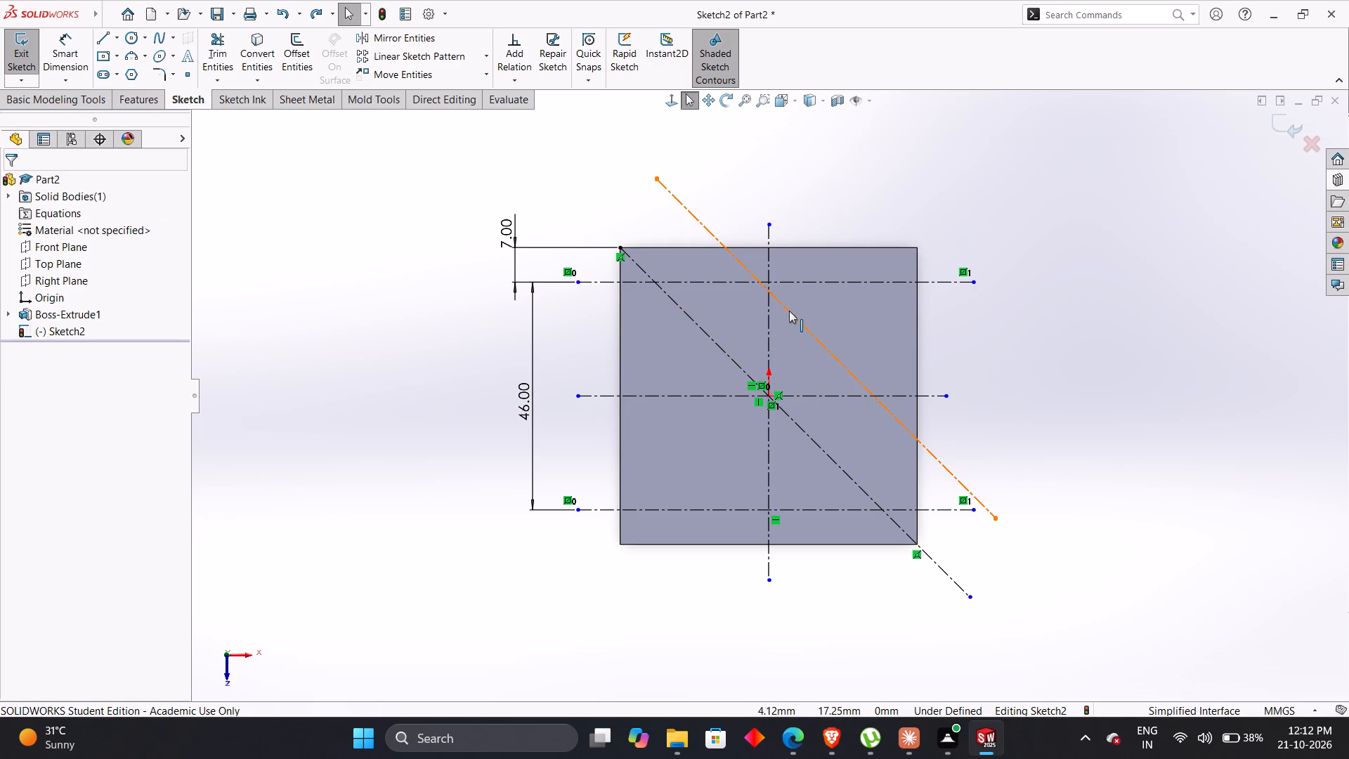
Move the outer diagonal centerline away from the plate's centre and make its midpoint coincident with the upper horizontal centerline.
left_click_drag(789, 311, 898, 207)
key("Escape")
key("Escape")
key("Escape")
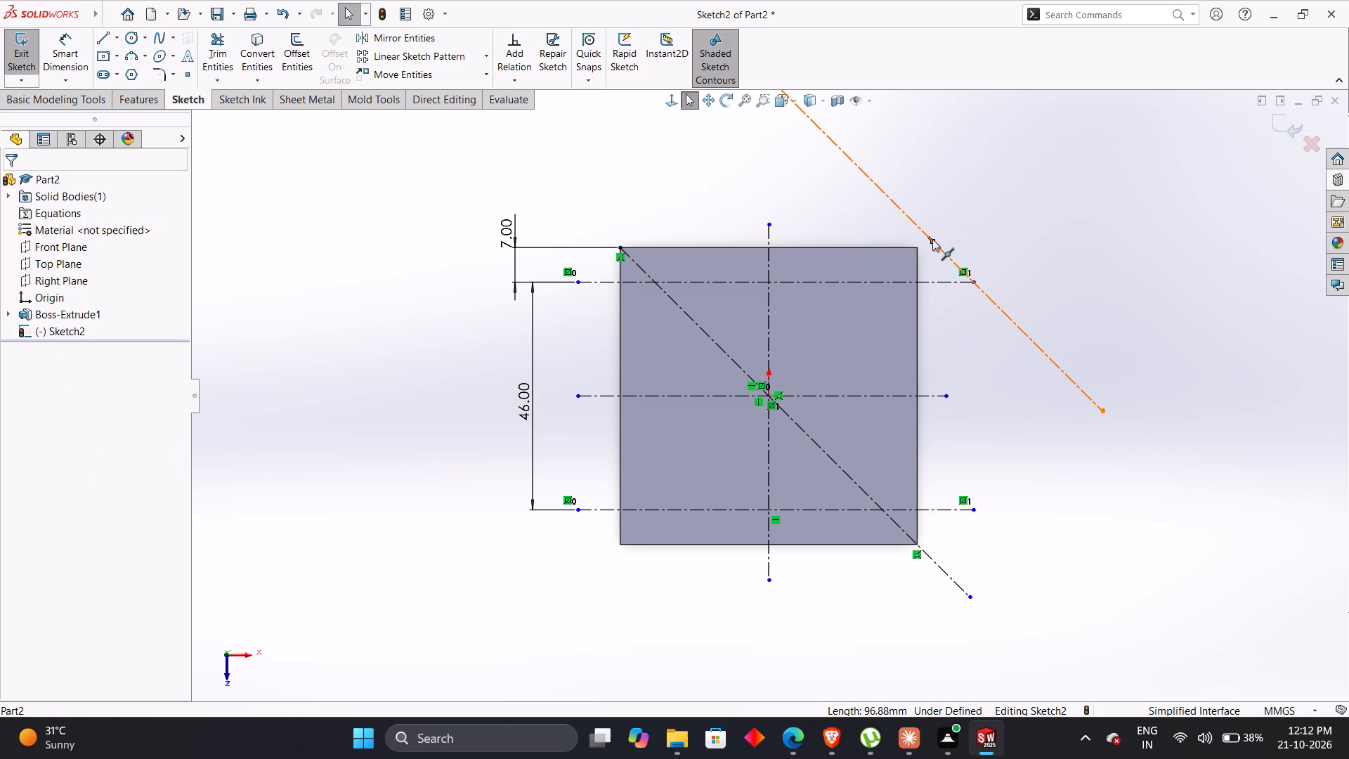
left_click(932, 239)
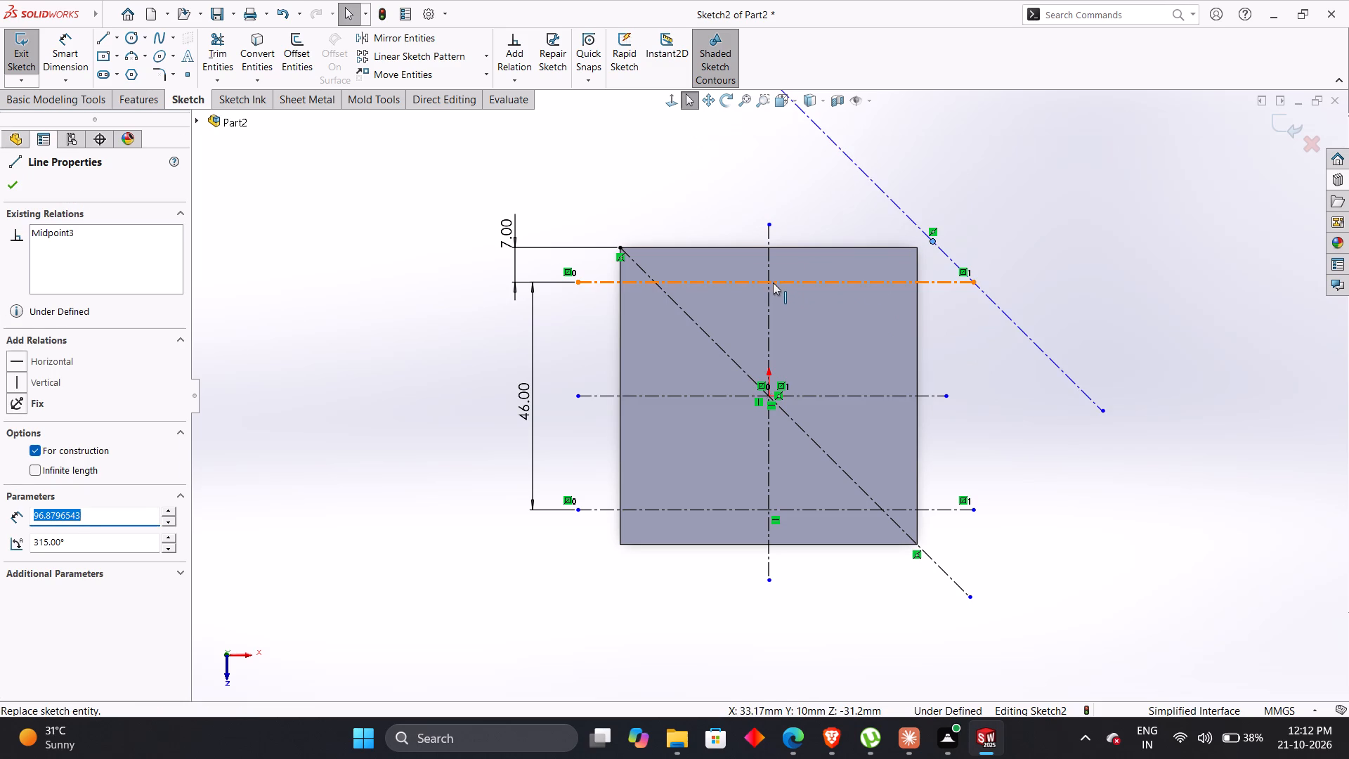
left_click(769, 279, "ctrl")
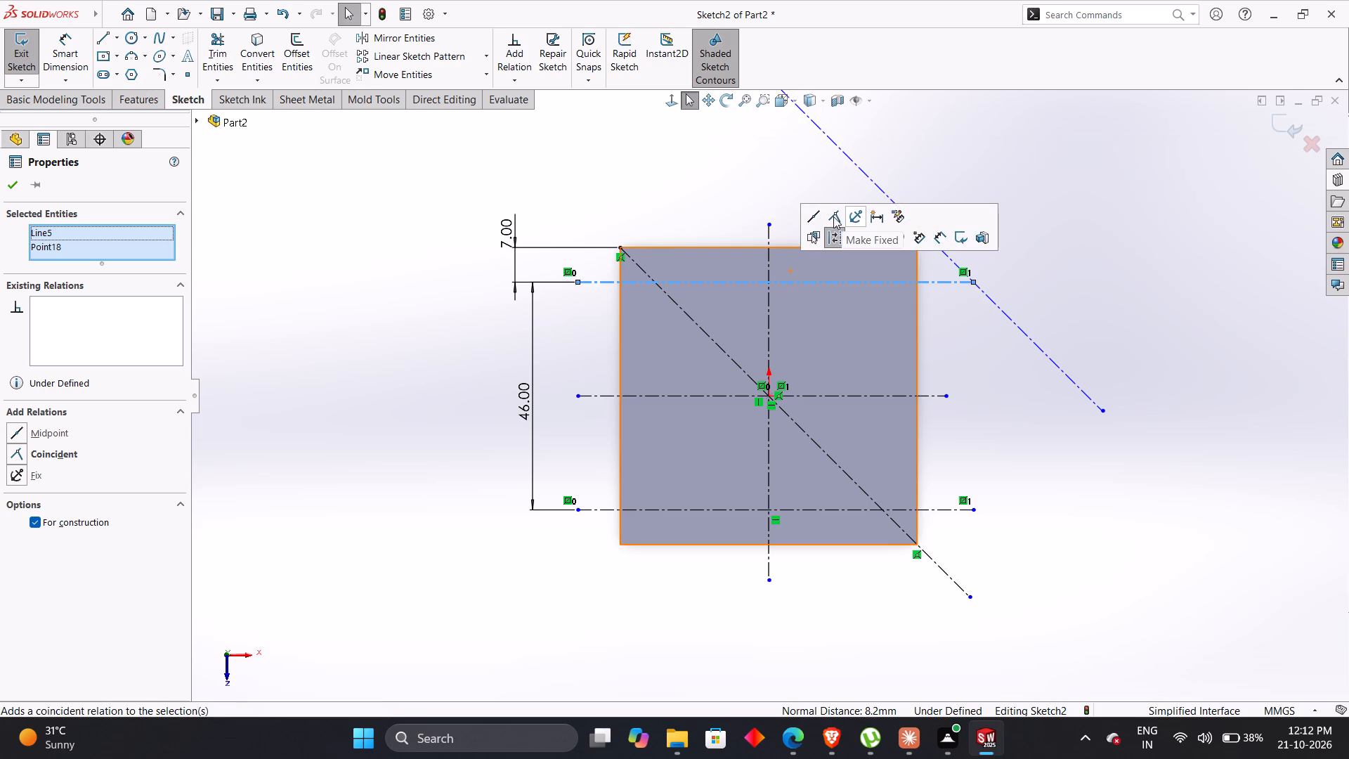
left_click(835, 216)
left_click(660, 213)
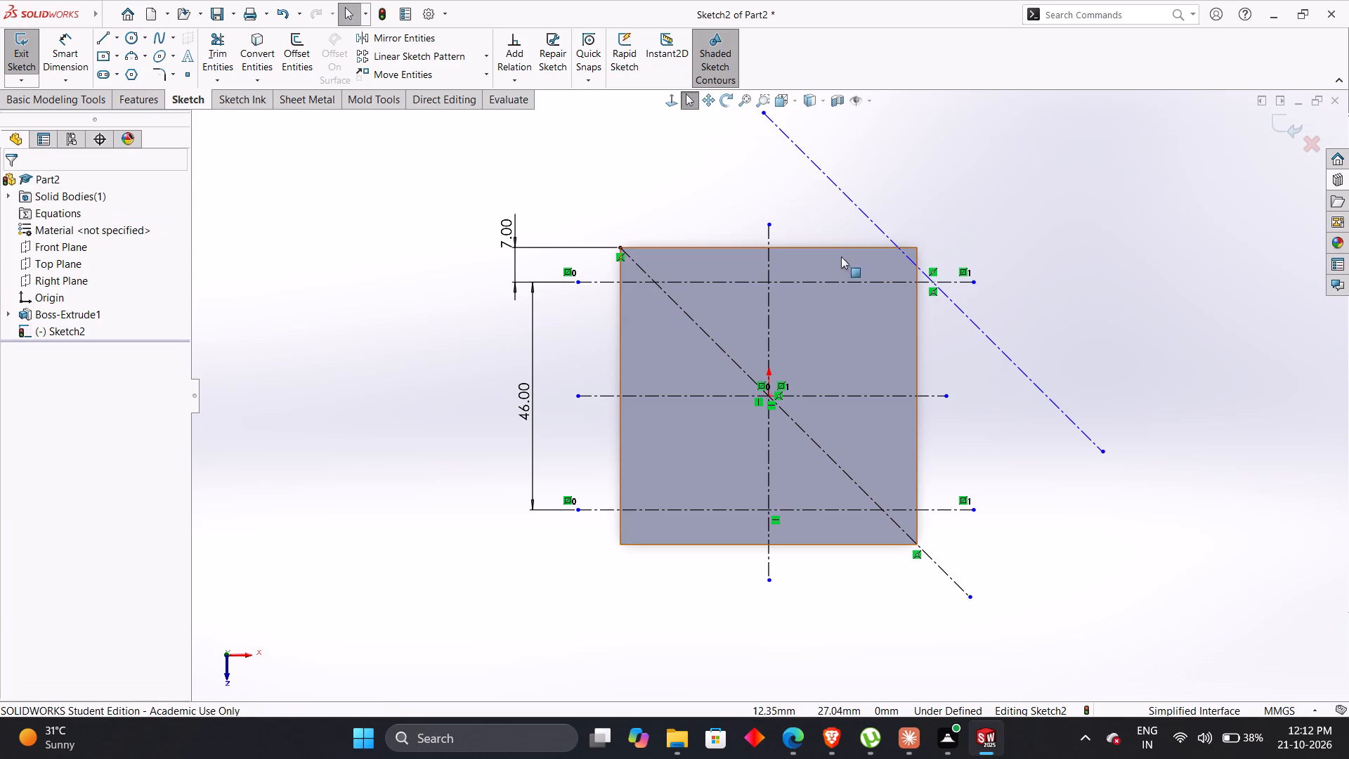
Shift the outer diagonal centerline along the upper horizontal centerline, leaving its midpoint about 46 mm from the vertical centerline.
left_click_drag(864, 211, 797, 272)
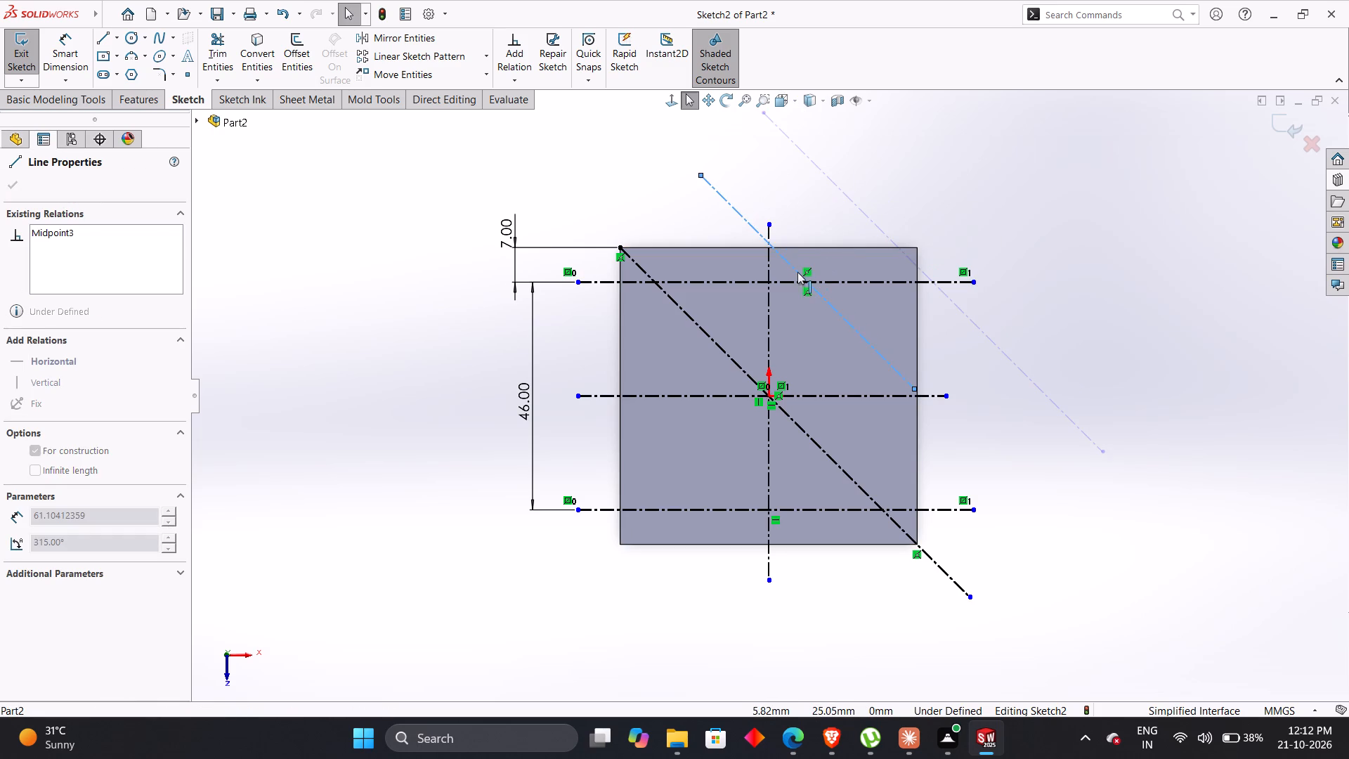
left_click_drag(797, 272, 771, 281)
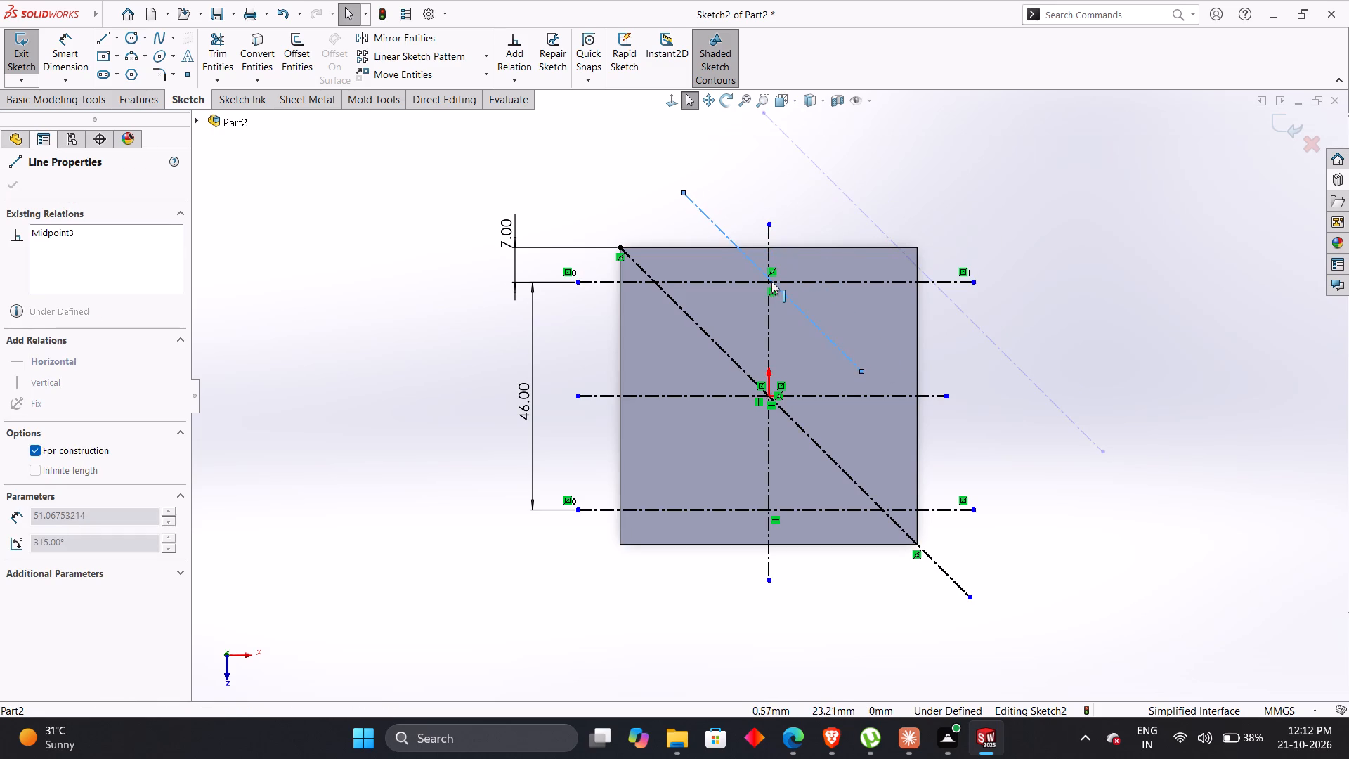
left_click_drag(771, 281, 941, 226)
left_click(885, 219)
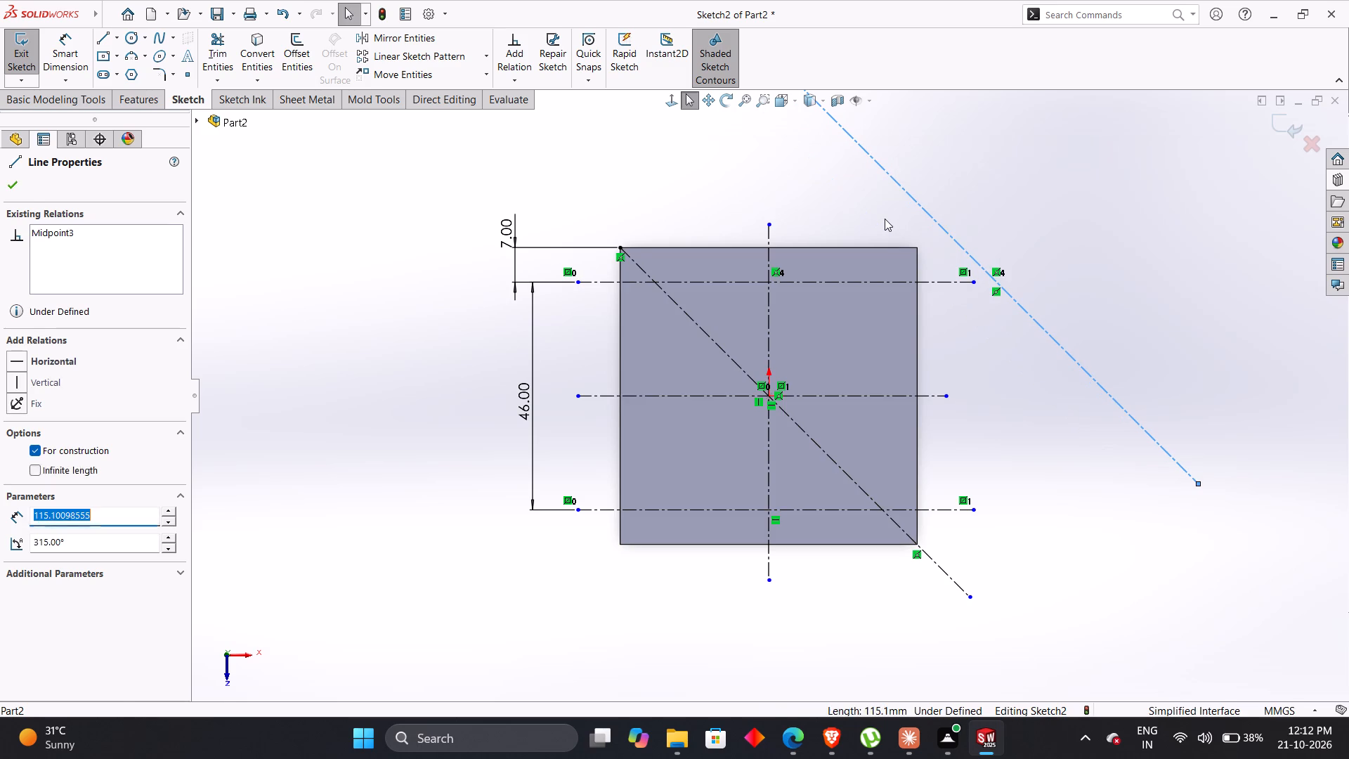
key("Escape")
key("Escape")
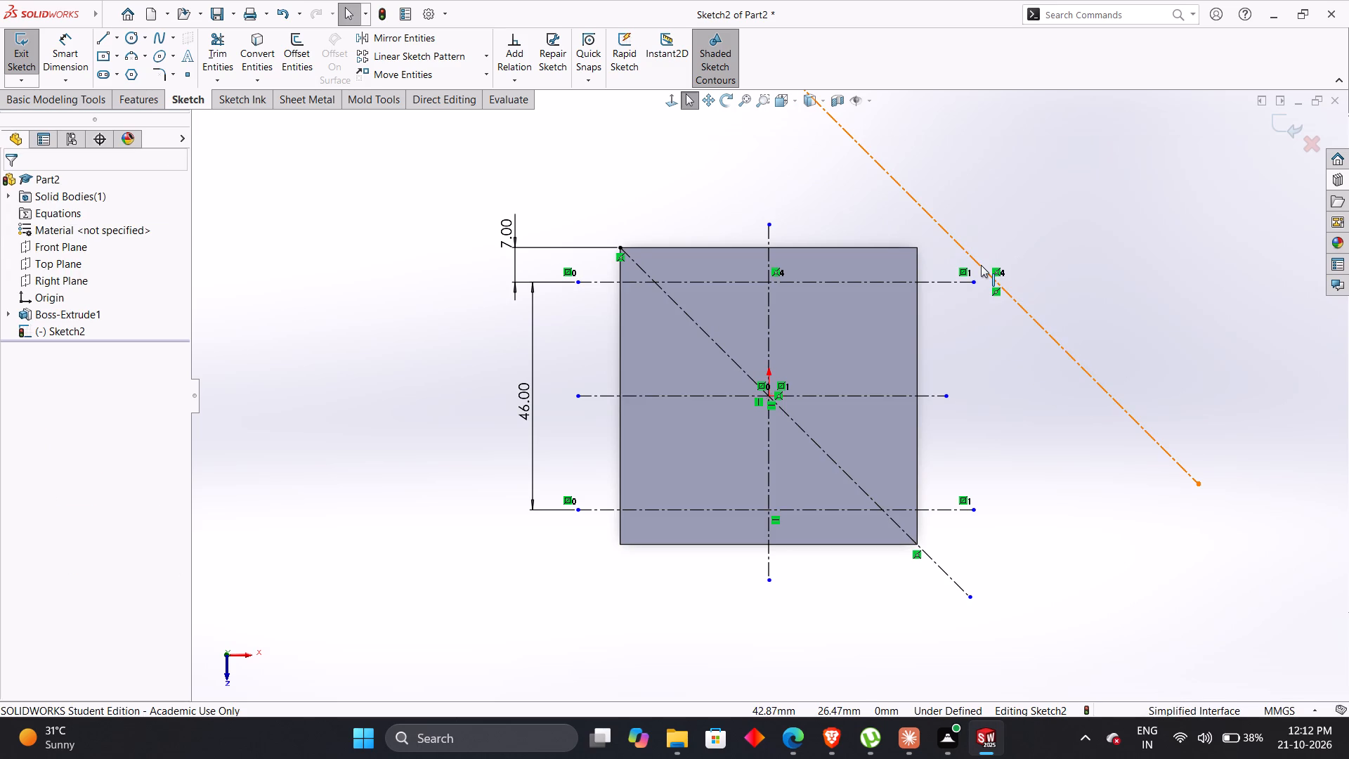
Make the upper horizontal centerline's midpoint coincident with the vertical centerline.
left_click(778, 280)
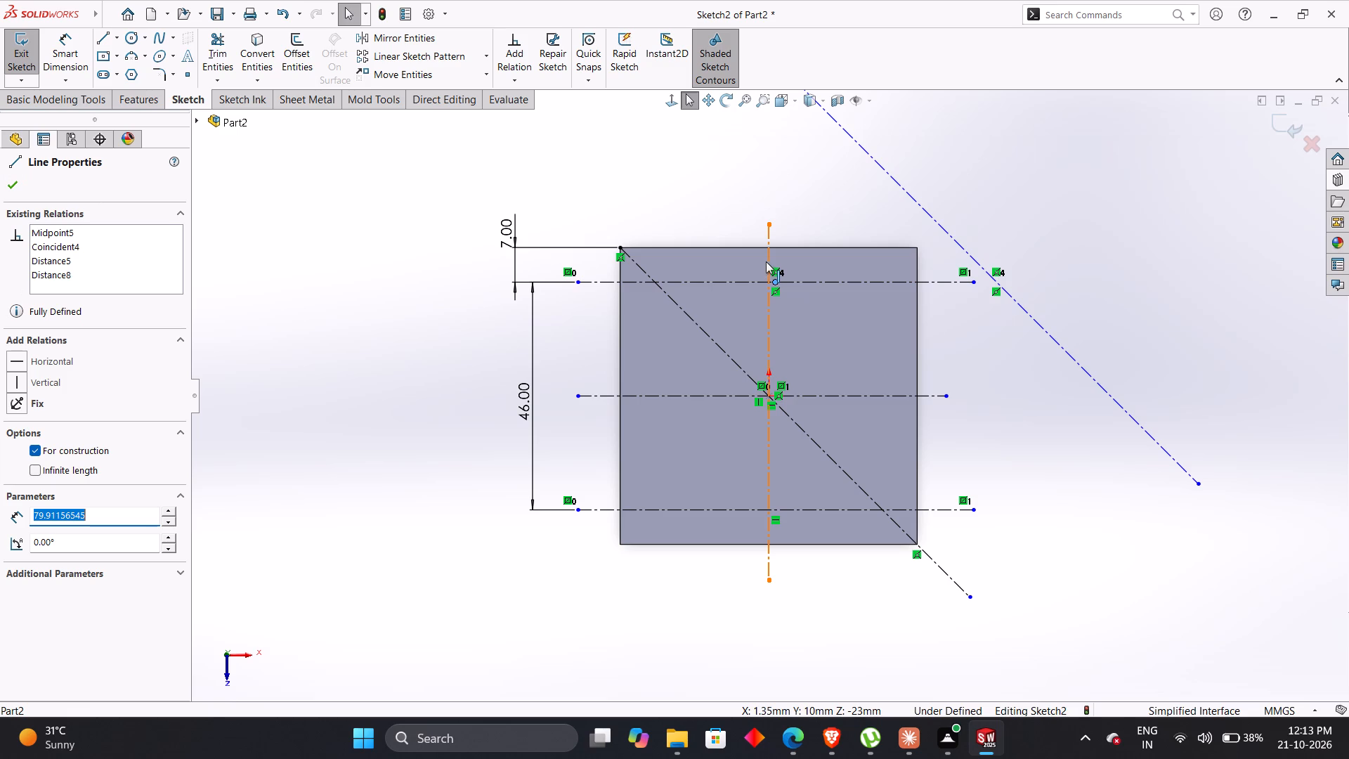
left_click(767, 261, "ctrl")
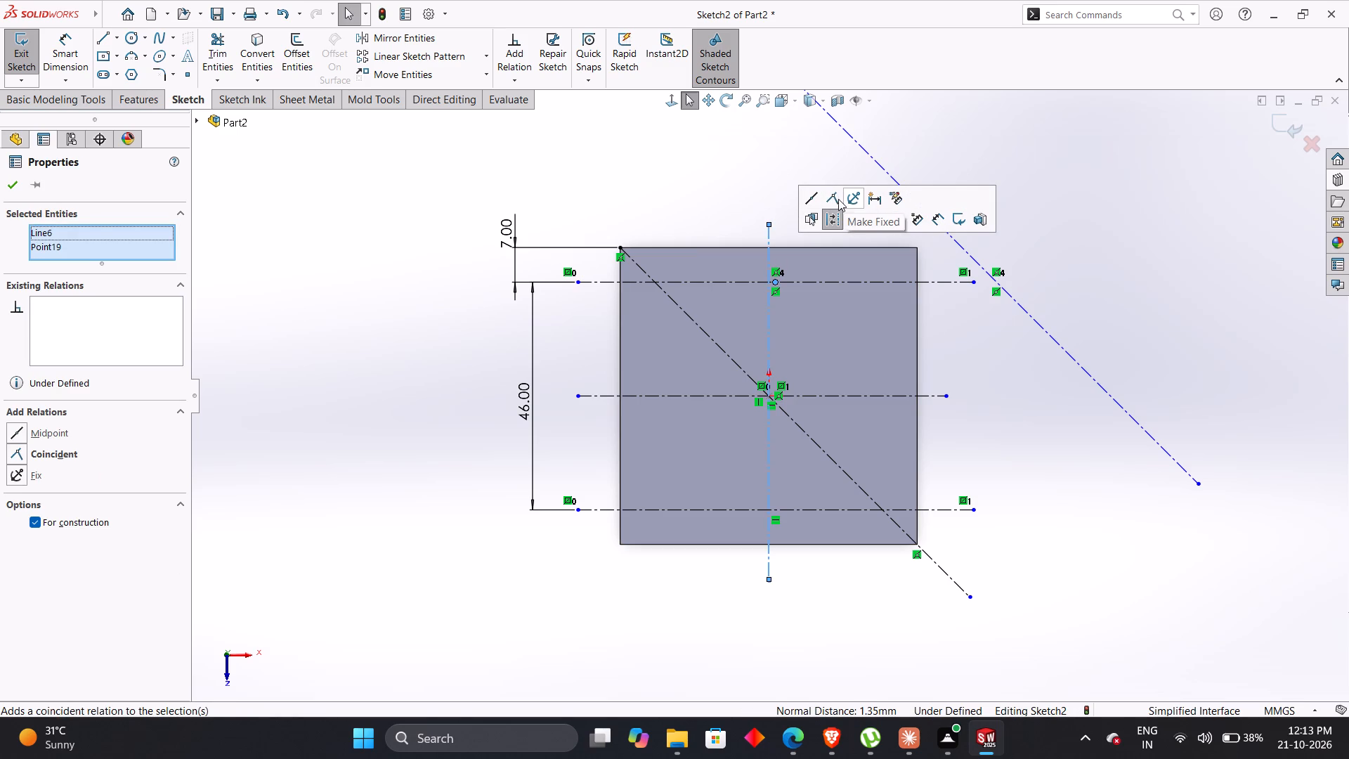
left_click(827, 196)
left_click(696, 186)
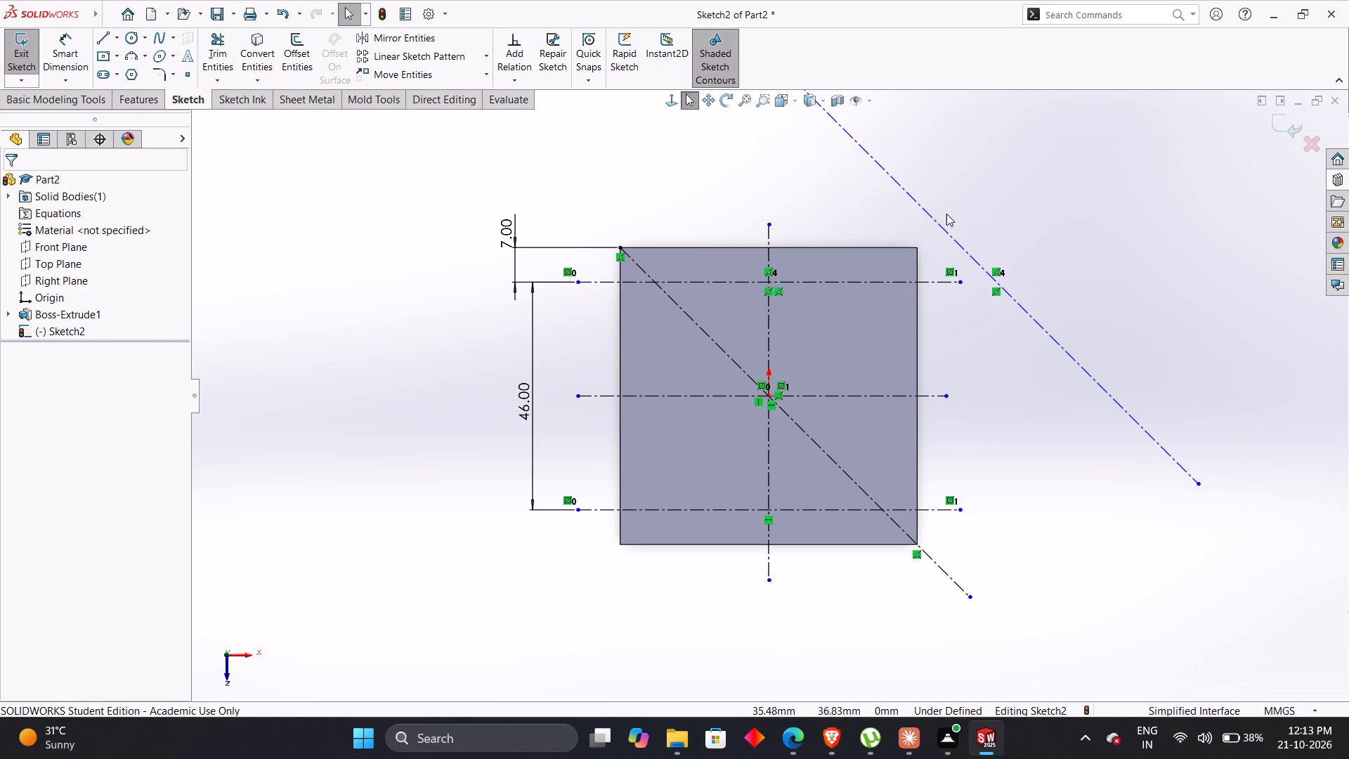
Make the outer diagonal centerline's midpoint coincident with the midpoint of the upper horizontal centerline.
left_click(996, 281)
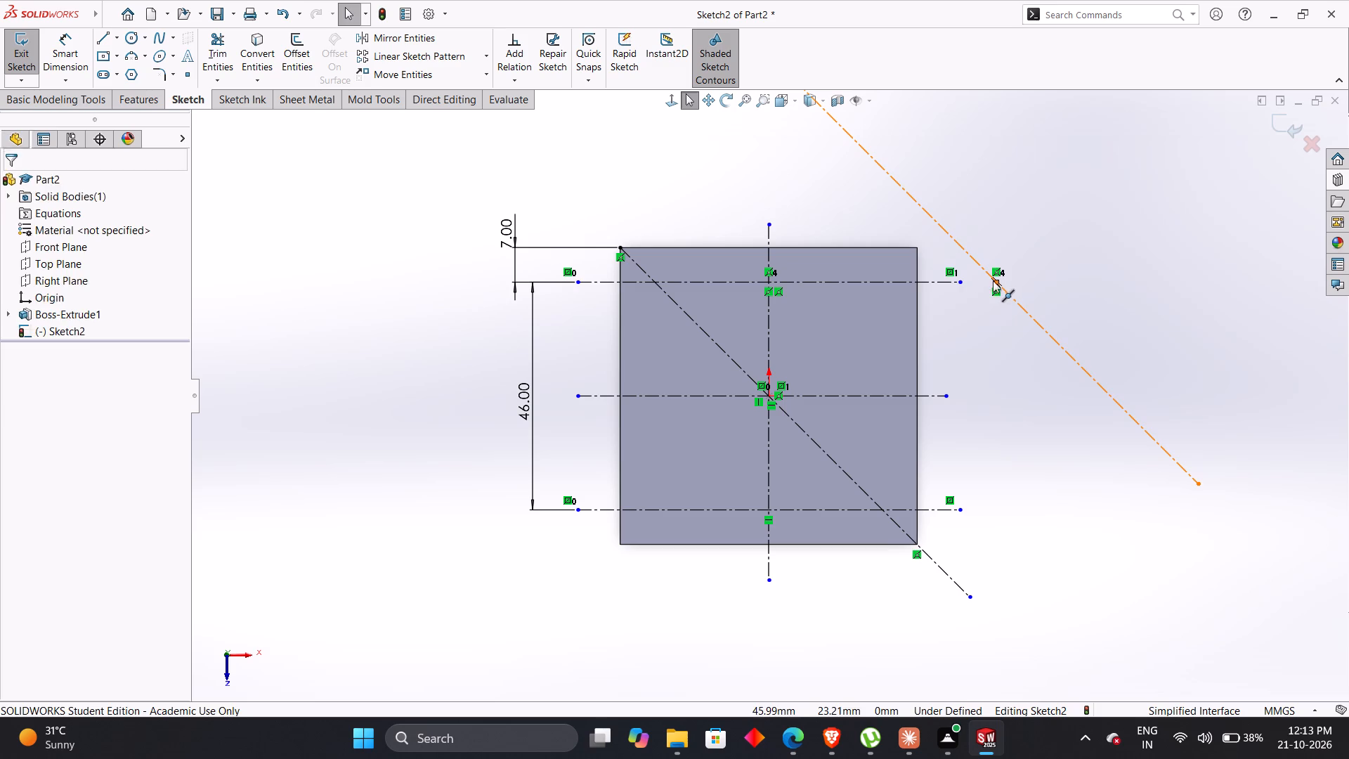
left_click(770, 281, "ctrl")
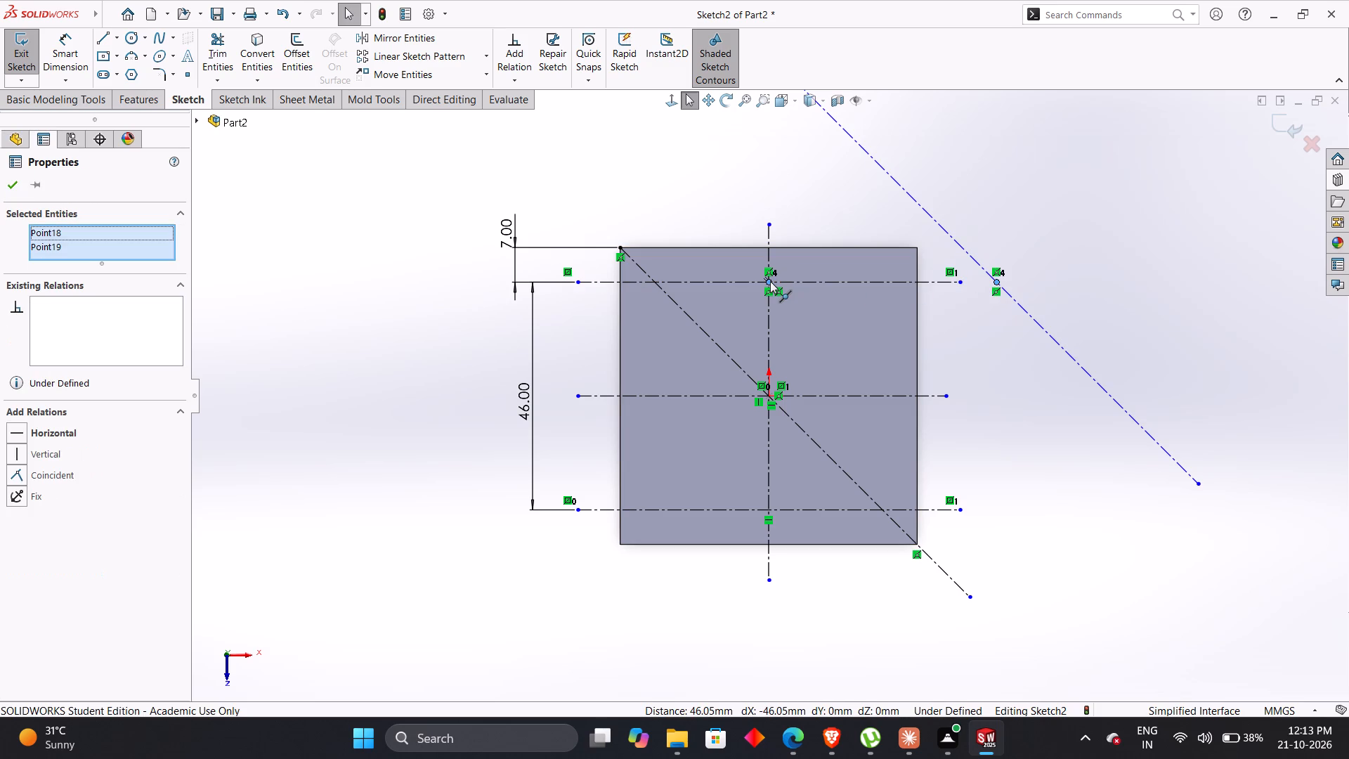
left_click(13, 477)
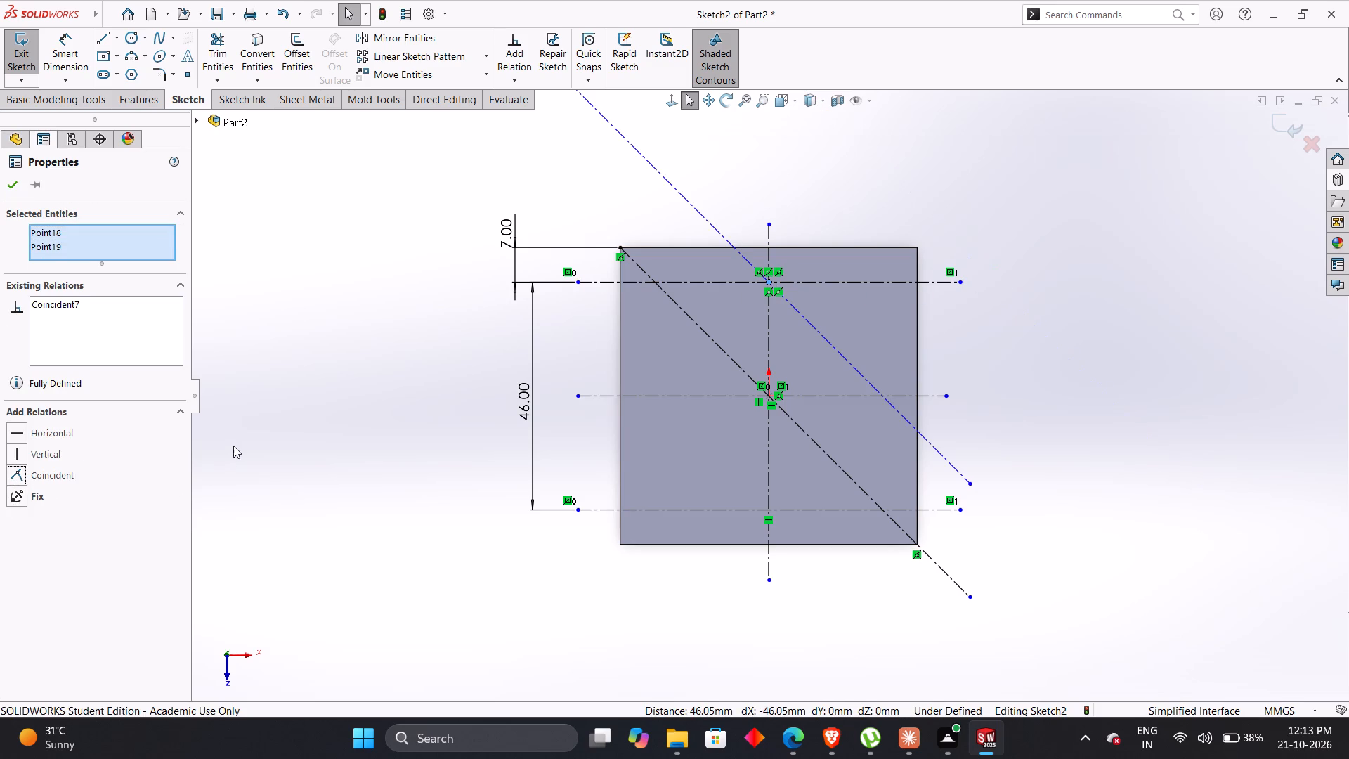
left_click(258, 429)
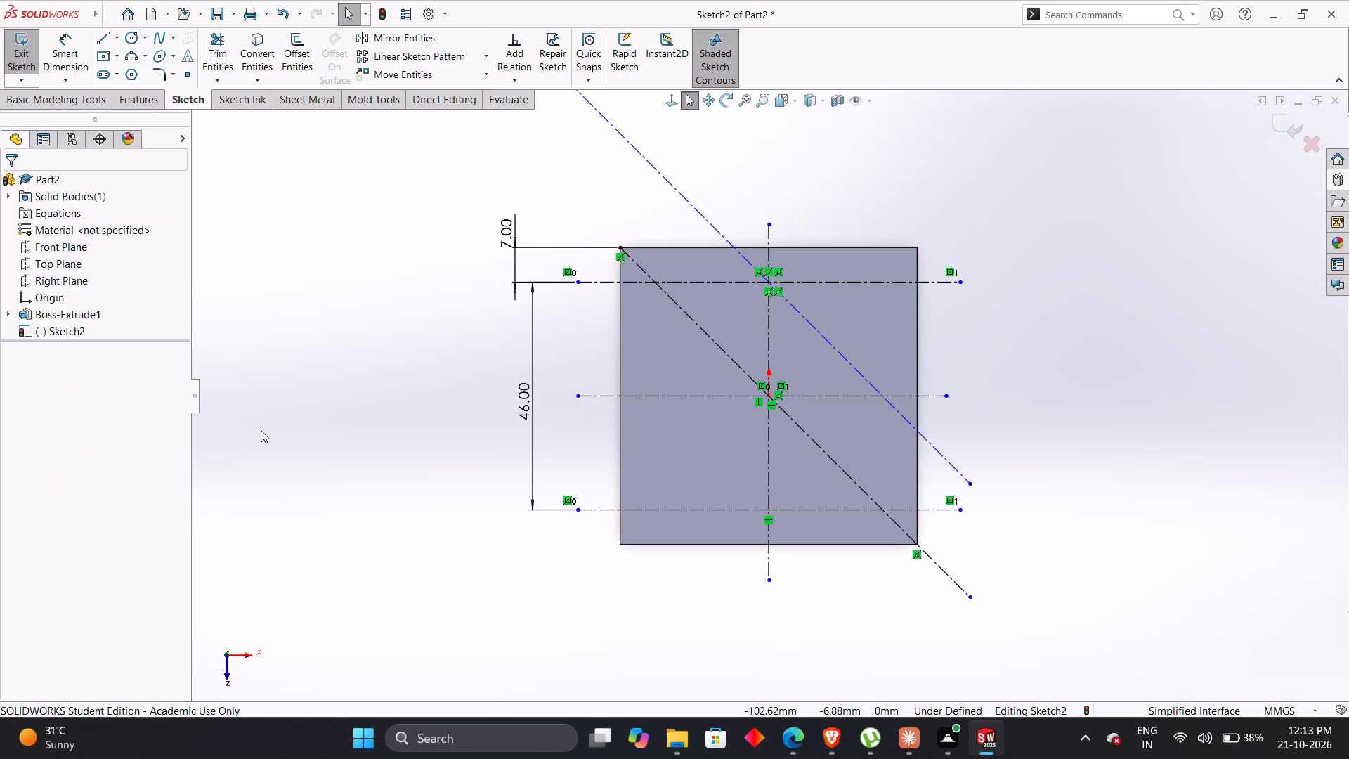
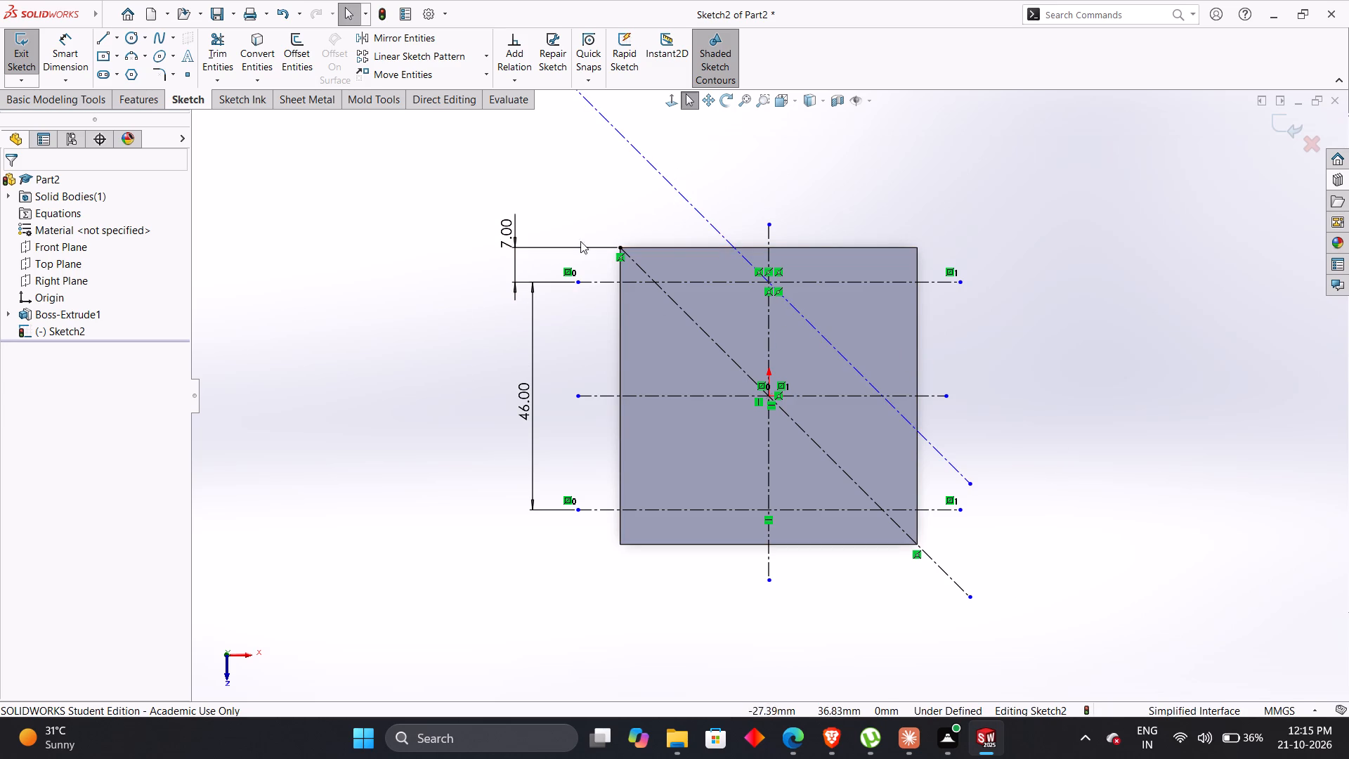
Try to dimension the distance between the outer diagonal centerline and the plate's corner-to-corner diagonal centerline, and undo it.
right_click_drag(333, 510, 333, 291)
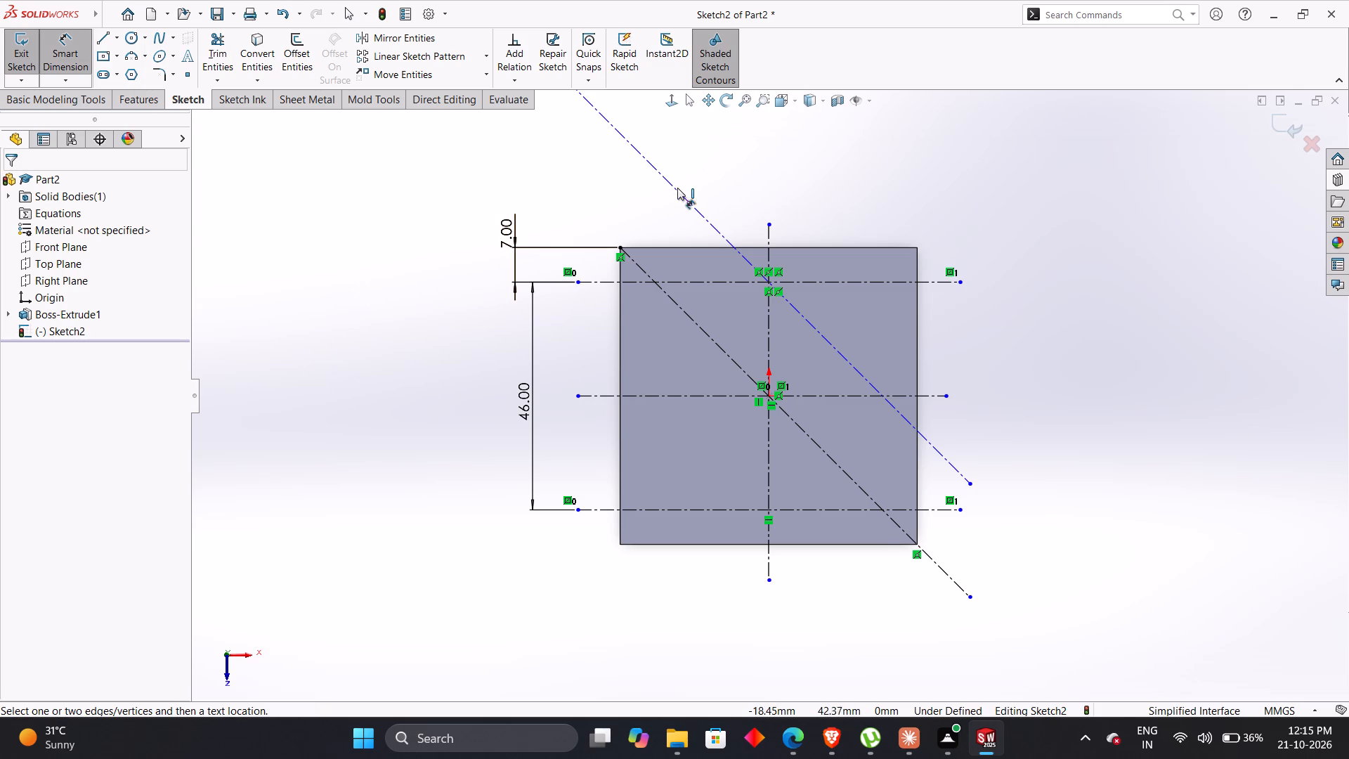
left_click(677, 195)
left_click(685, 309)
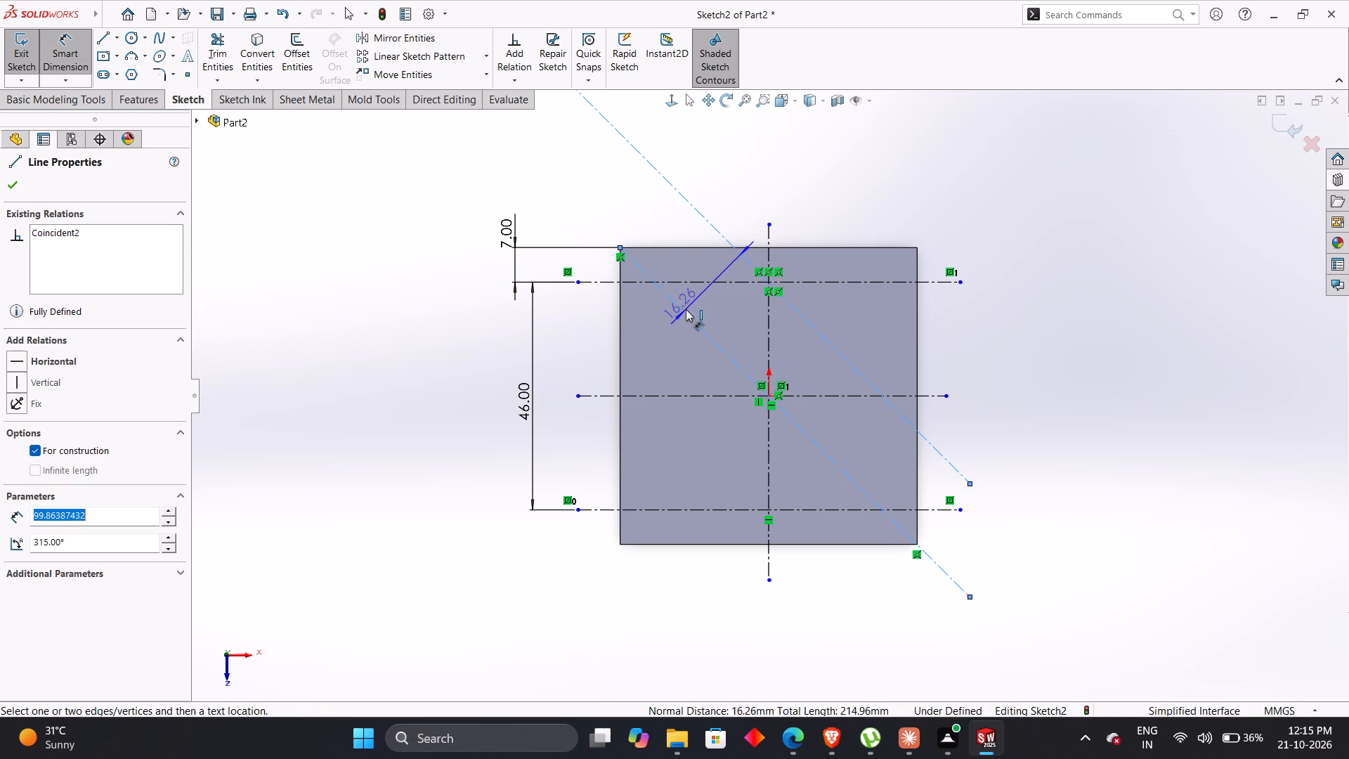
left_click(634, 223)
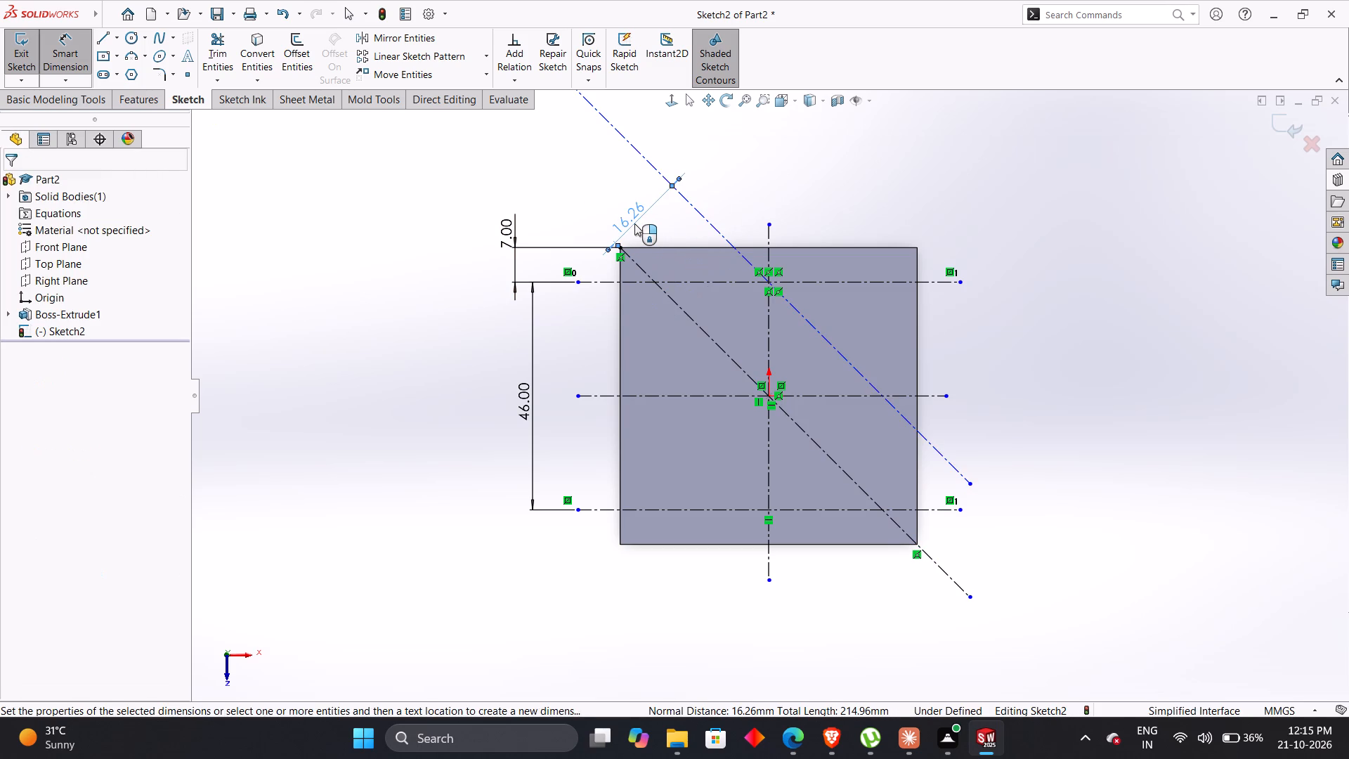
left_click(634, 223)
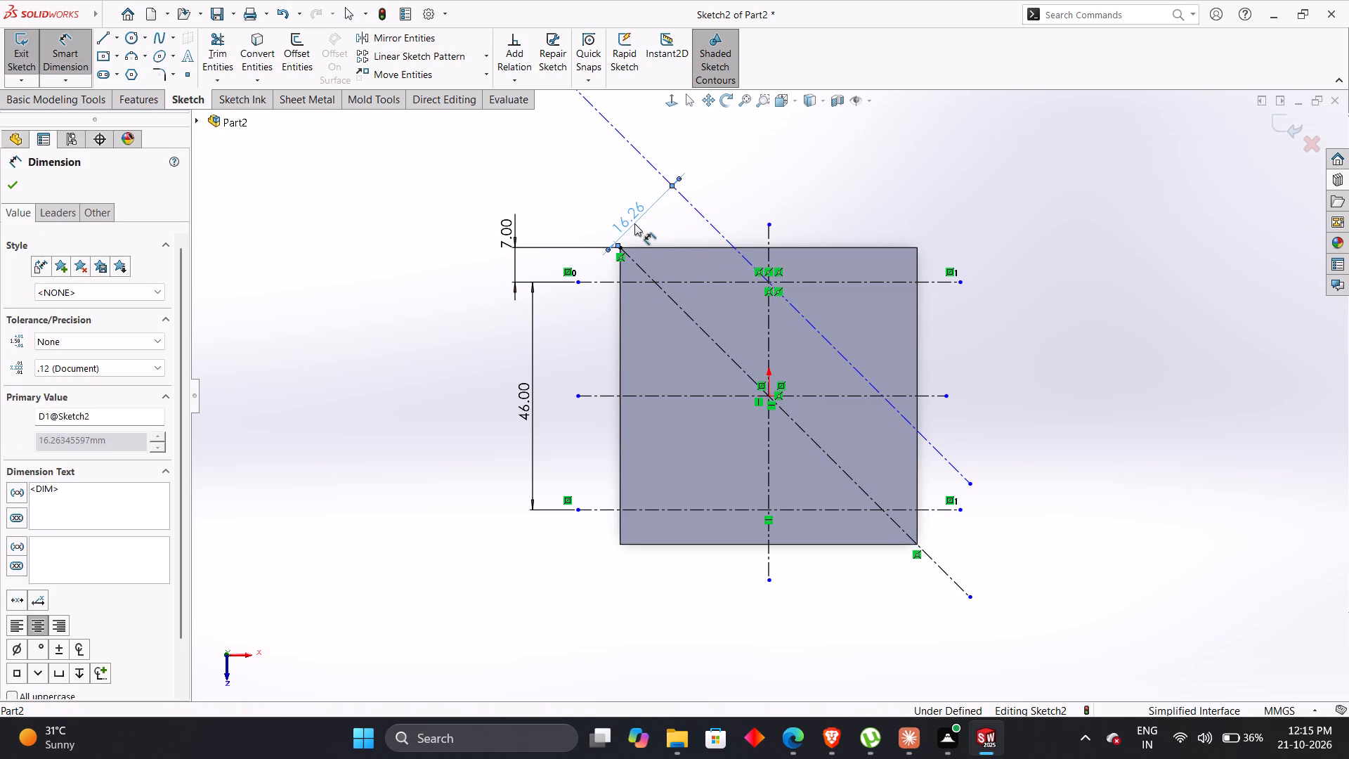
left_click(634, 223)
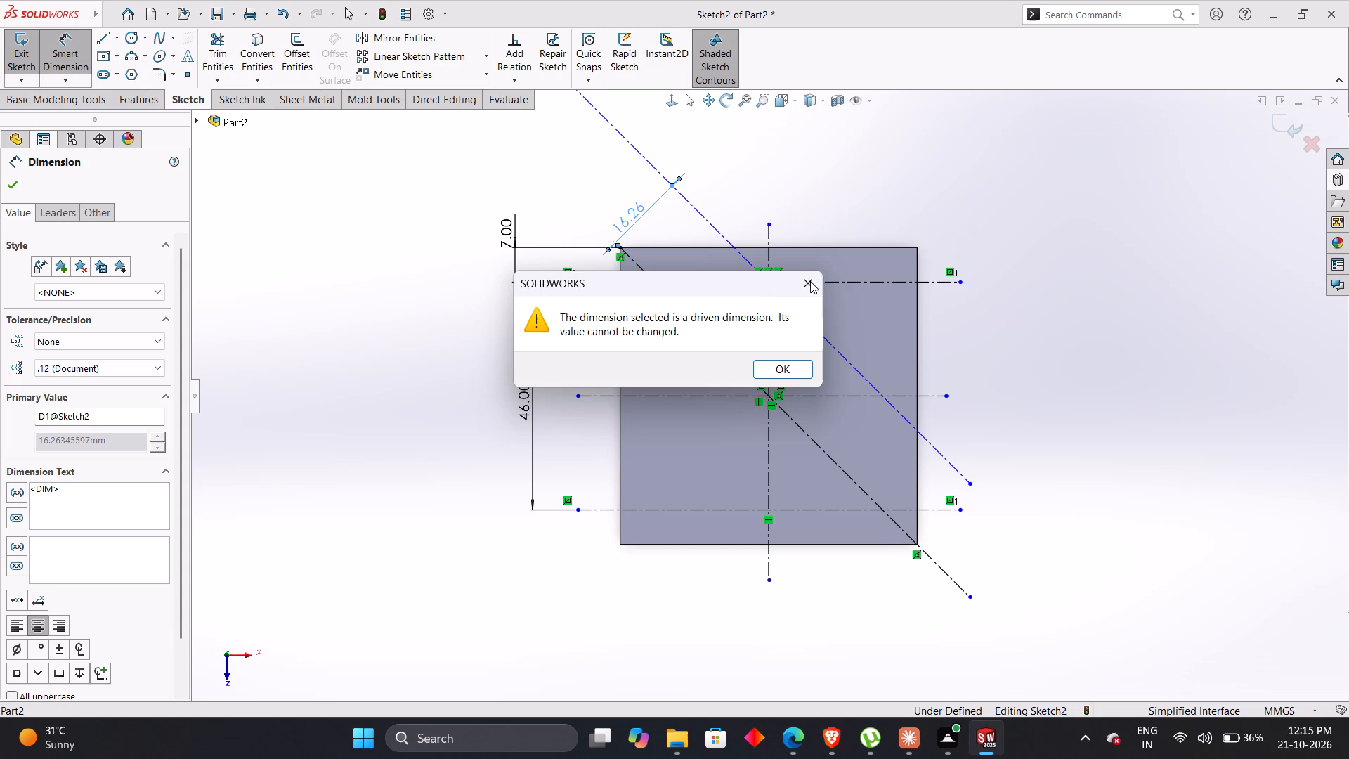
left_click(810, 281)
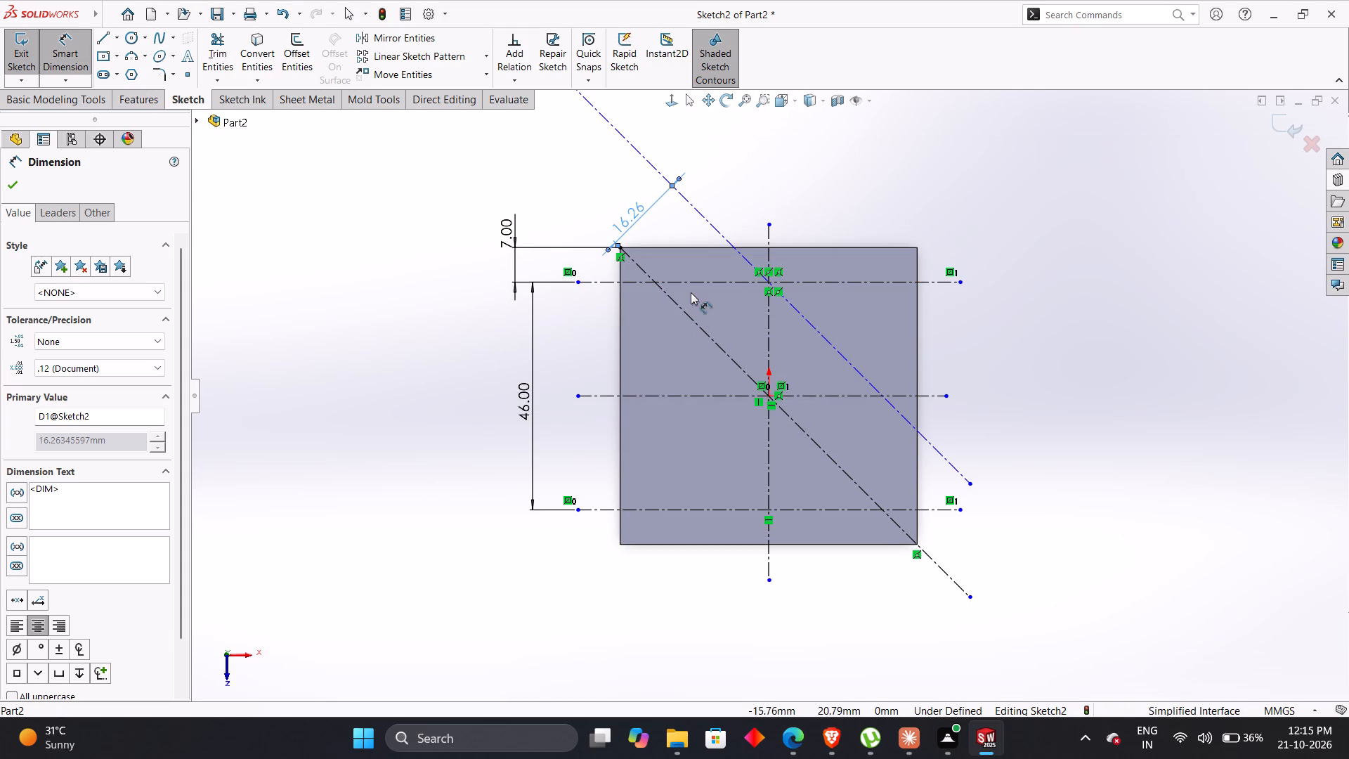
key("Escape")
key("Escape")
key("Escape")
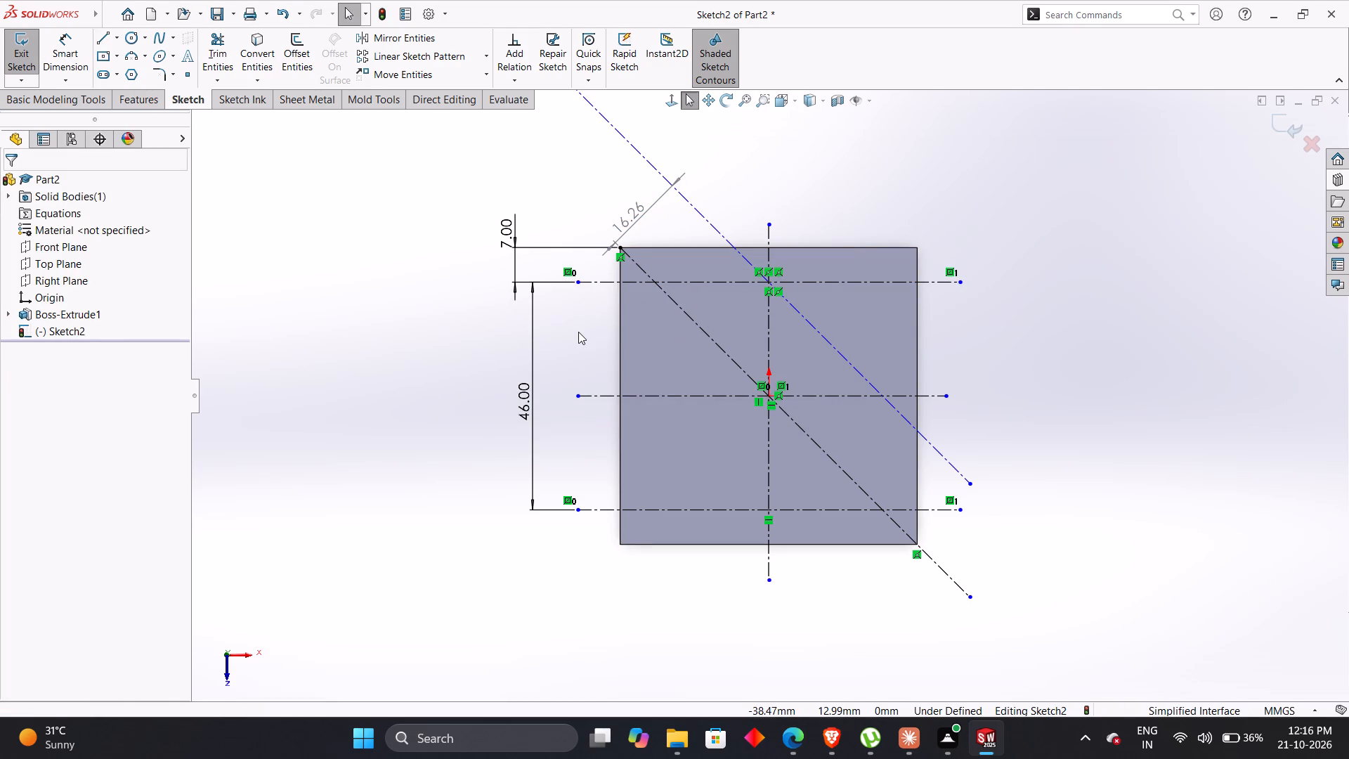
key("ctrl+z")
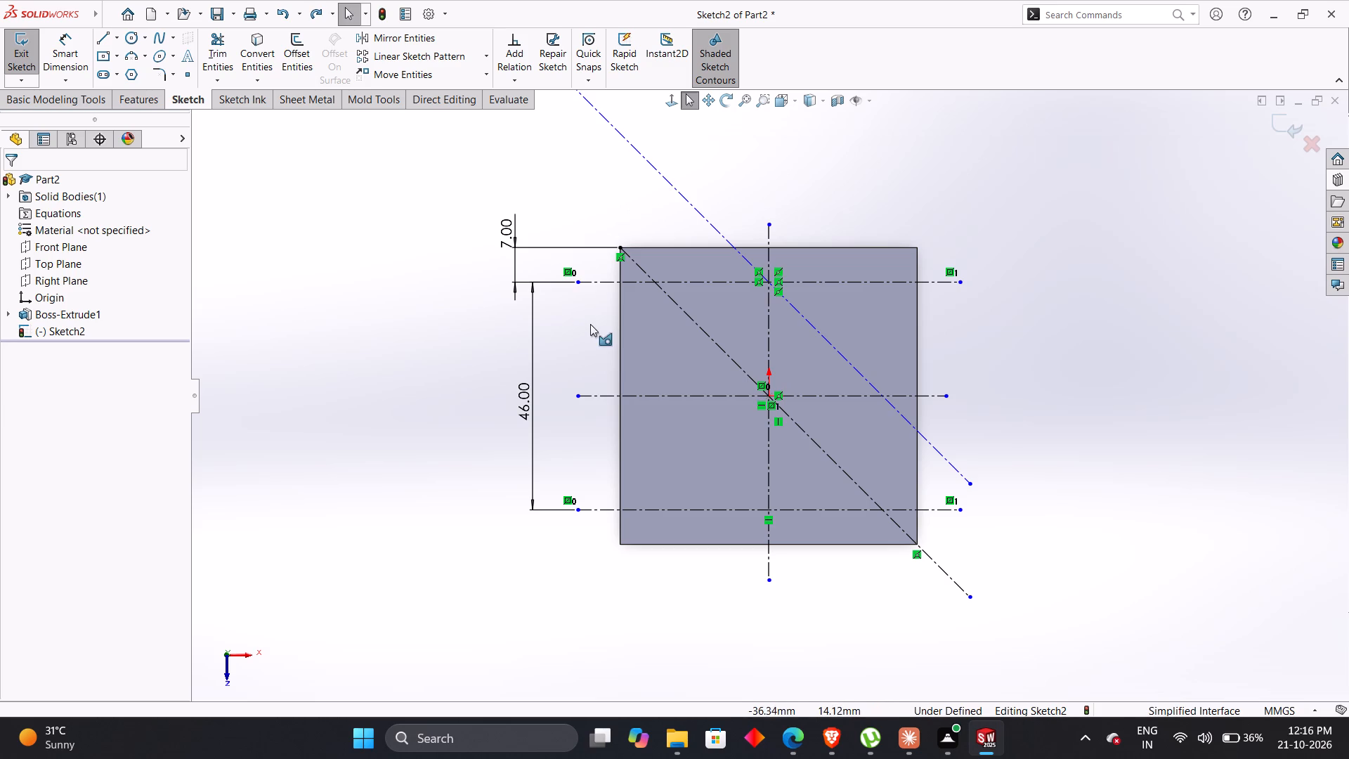
Mirror the outer diagonal centerline about the plate's corner-to-corner diagonal centerline, keeping the original.
key("alt+Tab")
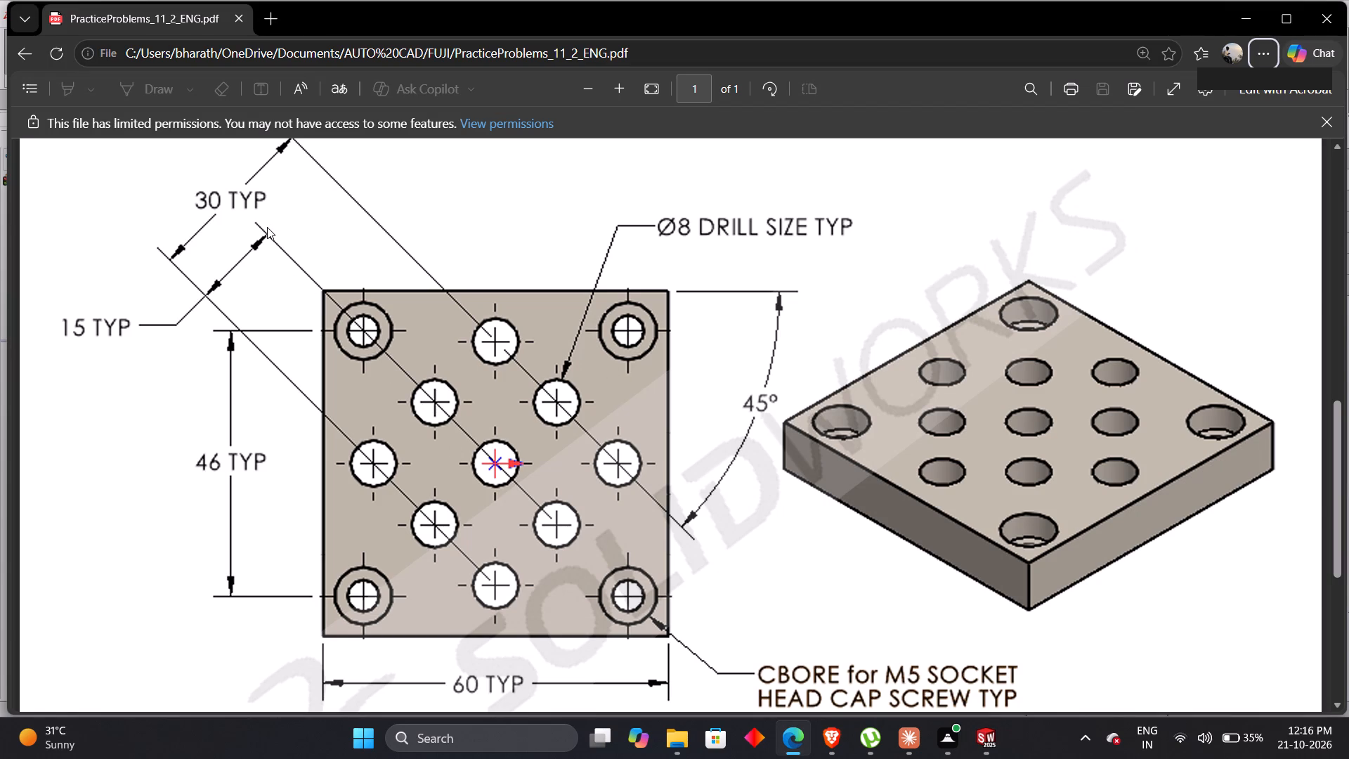
key("alt+Tab")
key("Escape")
key("Escape")
key("Escape")
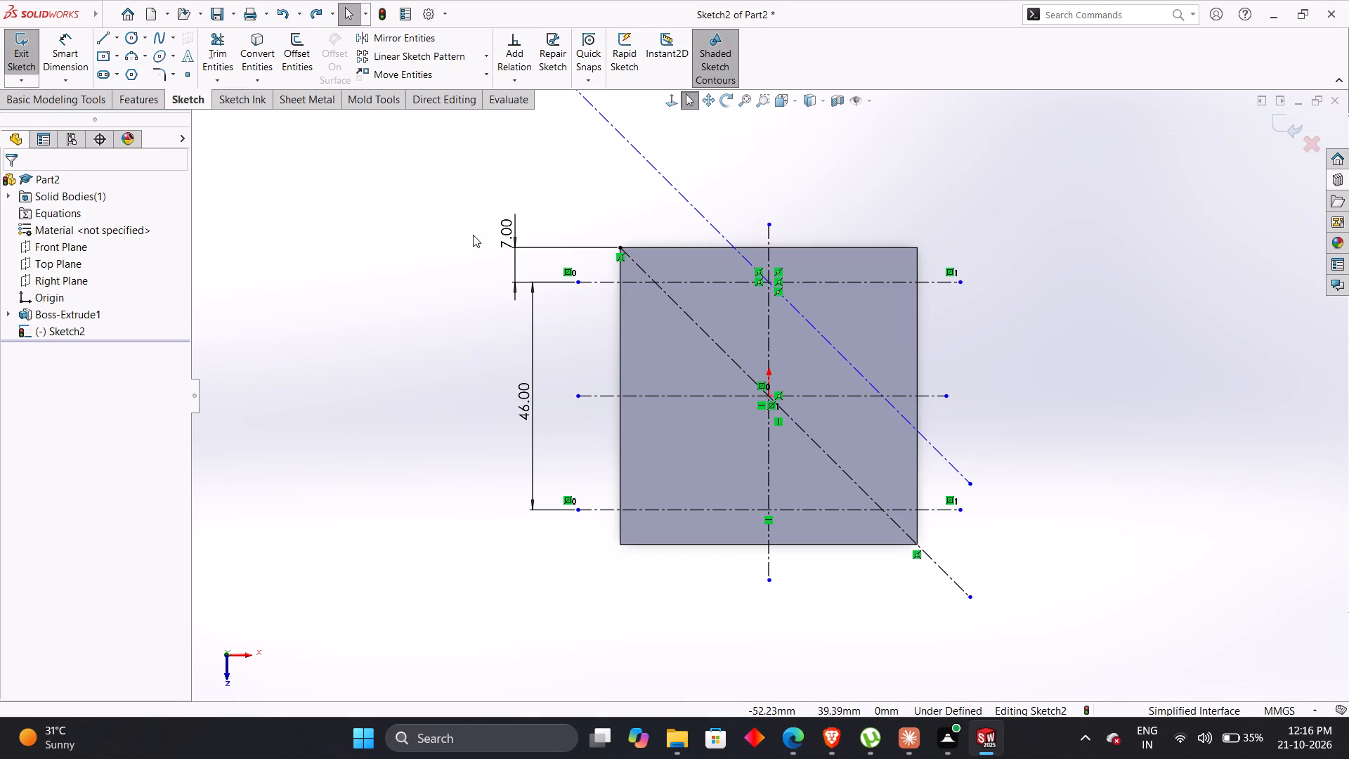
key("Escape")
key("Escape")
key("Escape")
left_click(647, 163)
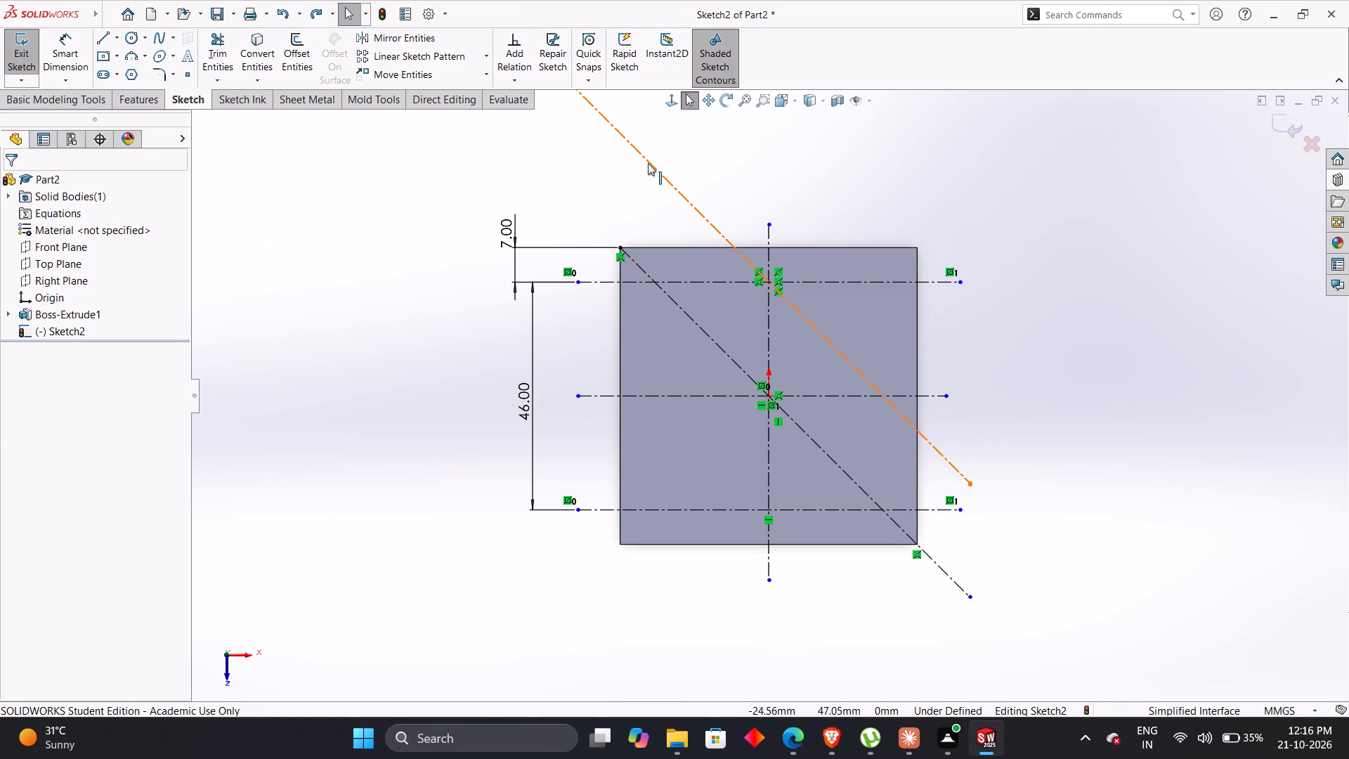
left_click(415, 41)
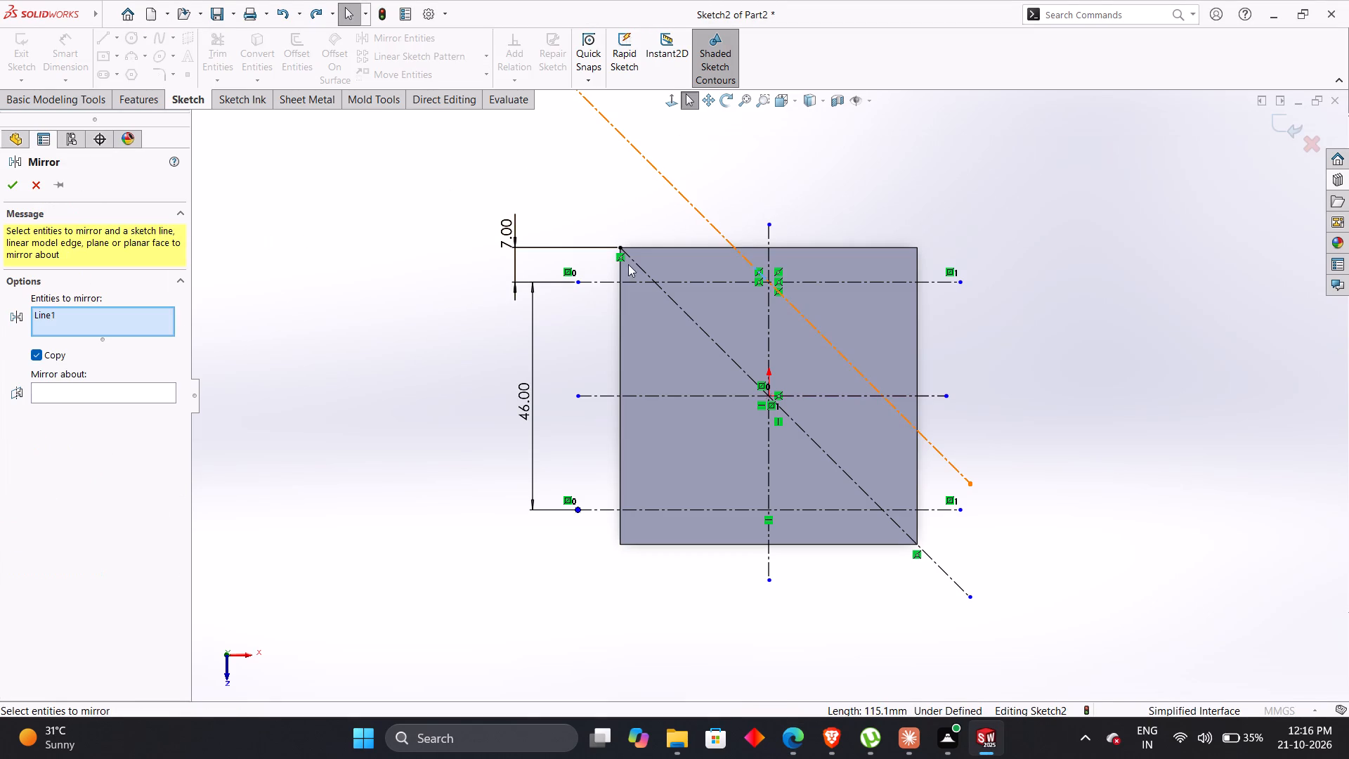
left_click(122, 391)
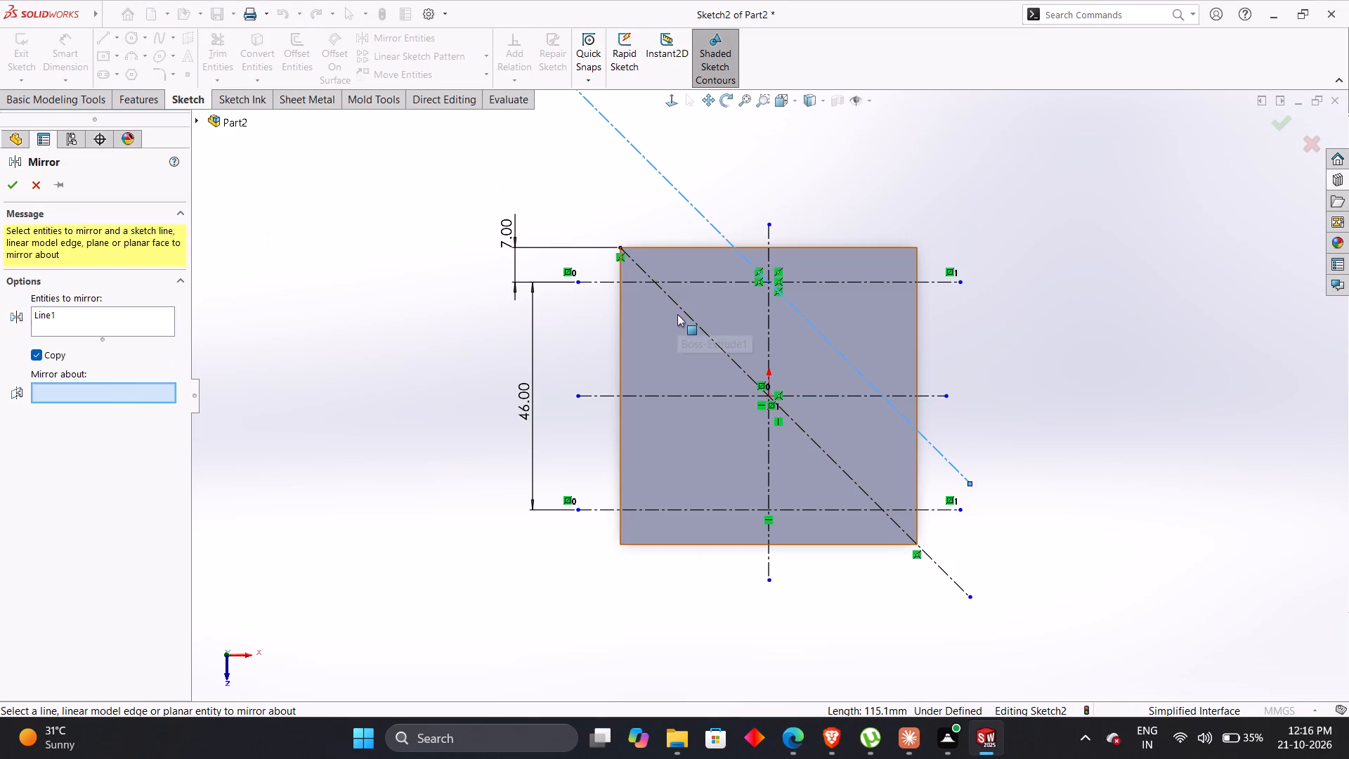
left_click(680, 314)
left_click(684, 312)
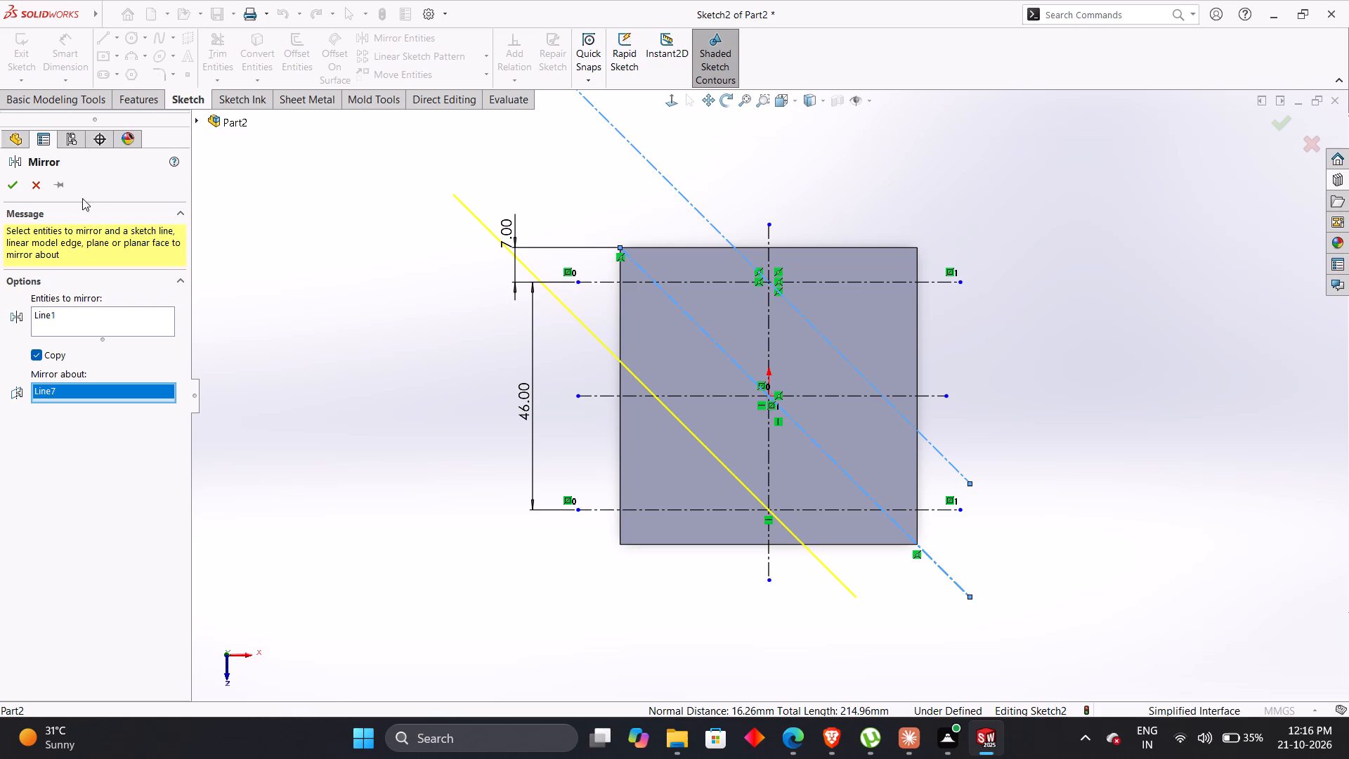
left_click(16, 187)
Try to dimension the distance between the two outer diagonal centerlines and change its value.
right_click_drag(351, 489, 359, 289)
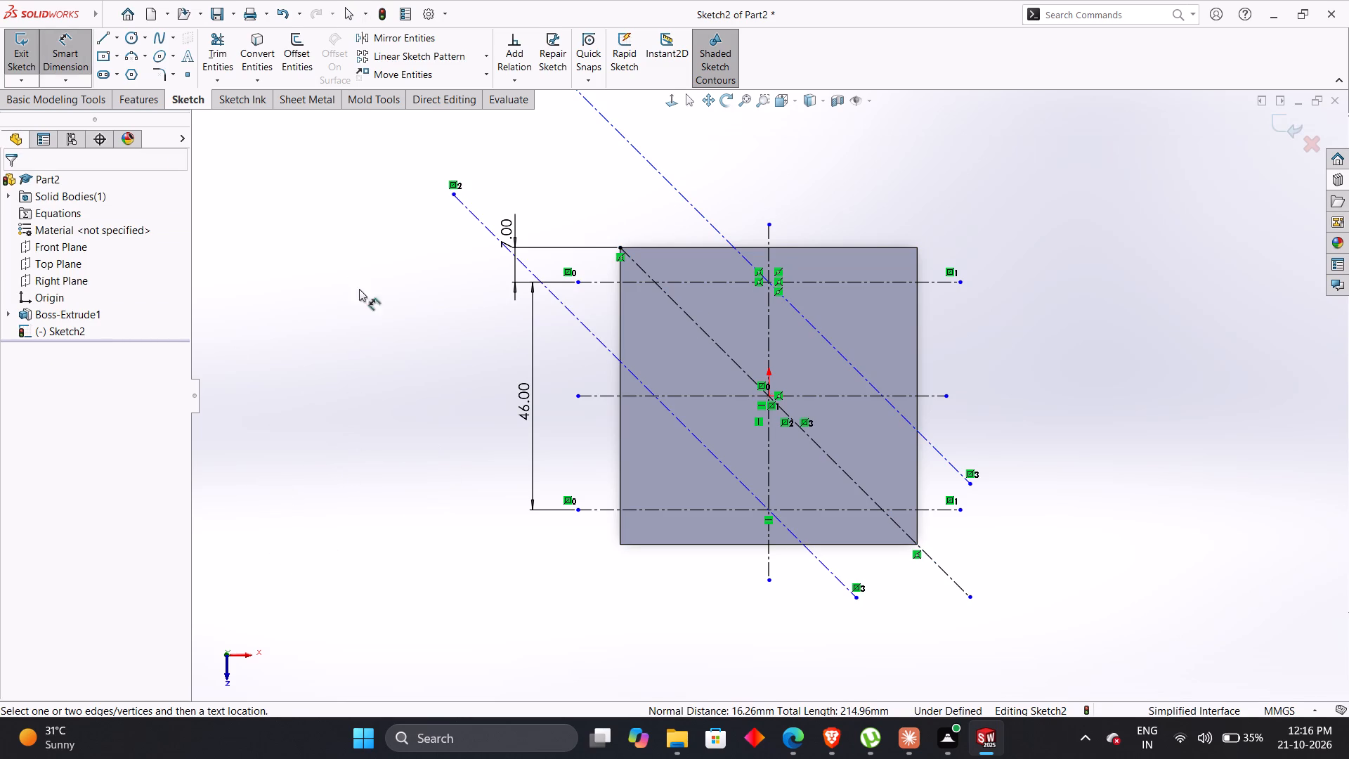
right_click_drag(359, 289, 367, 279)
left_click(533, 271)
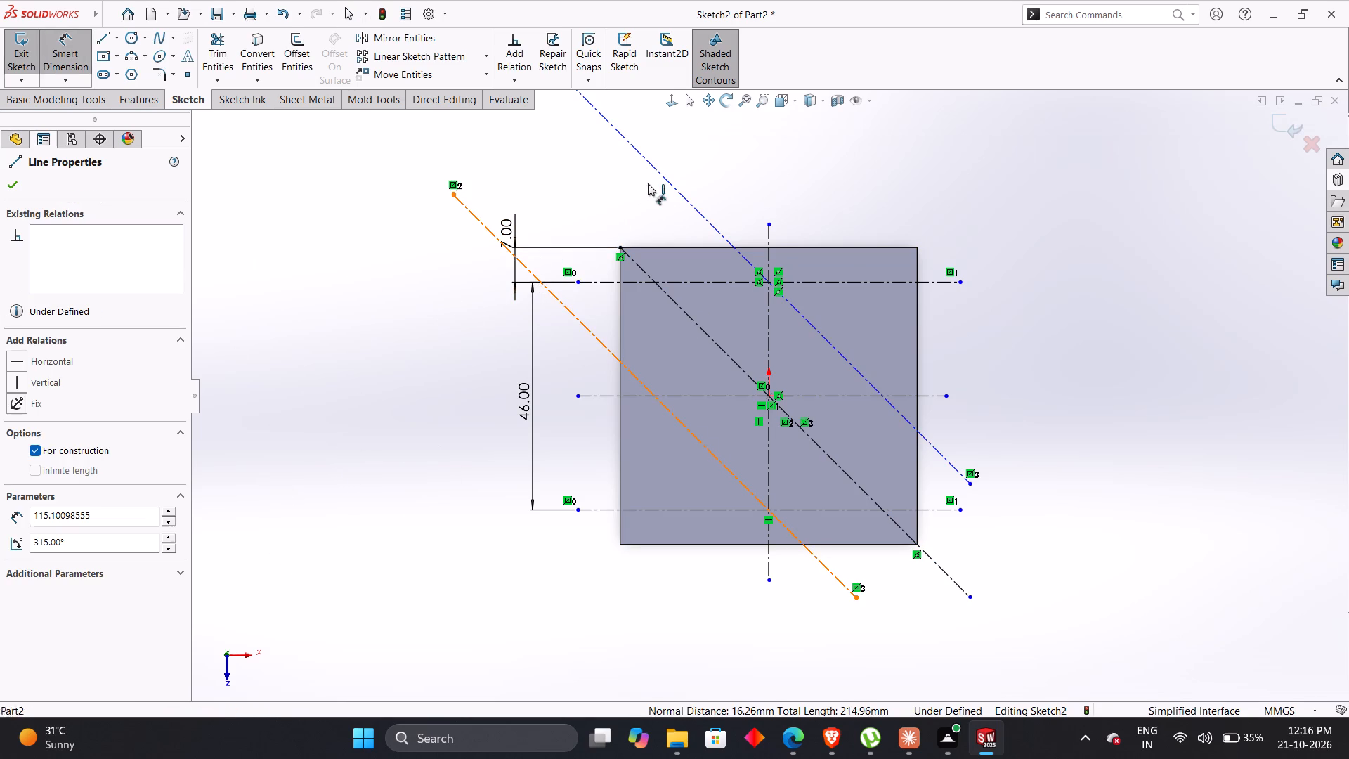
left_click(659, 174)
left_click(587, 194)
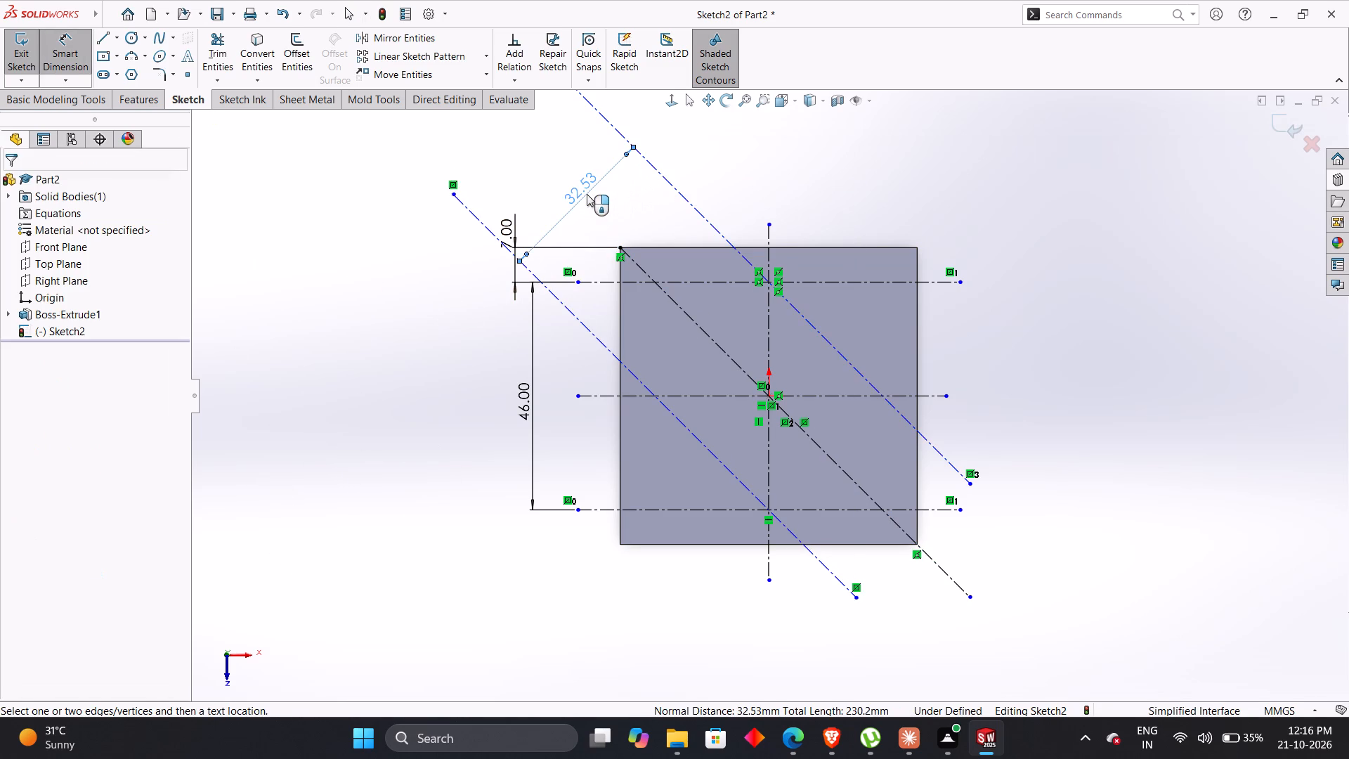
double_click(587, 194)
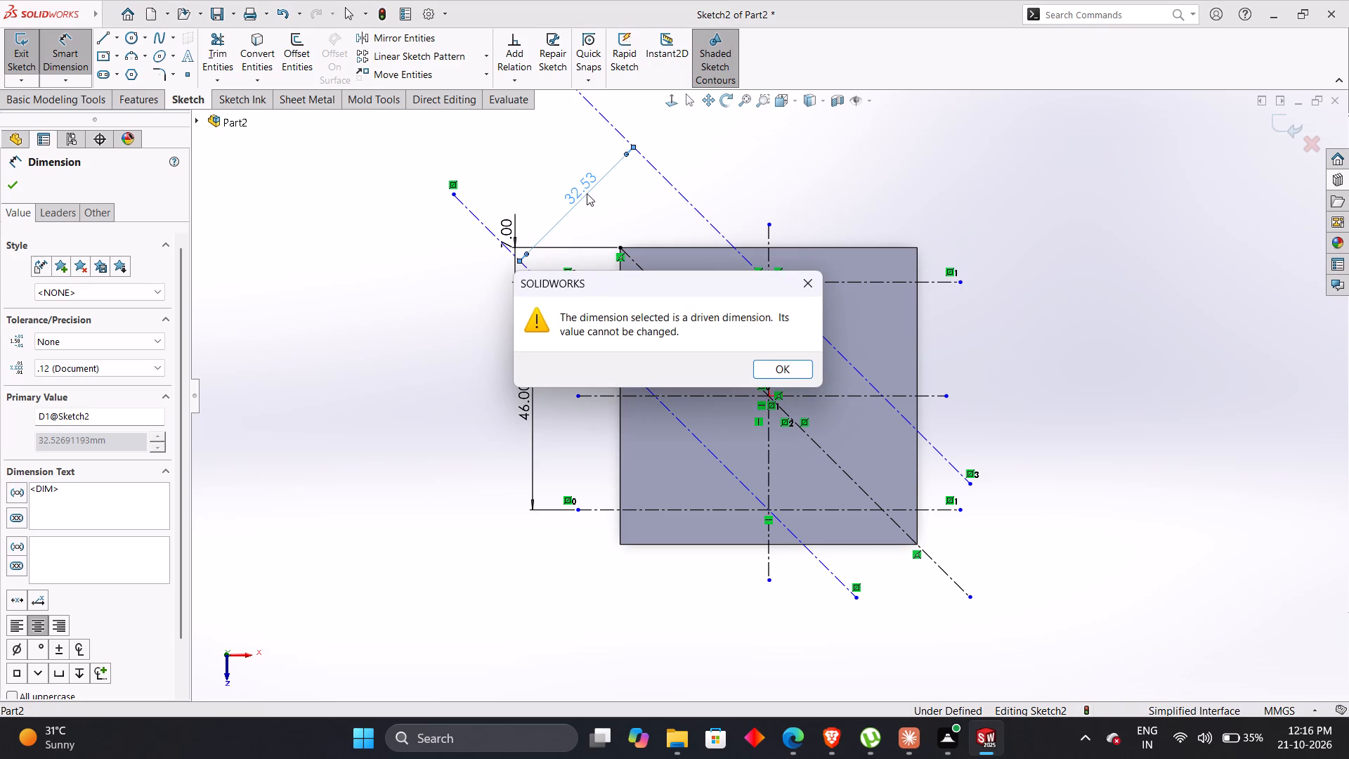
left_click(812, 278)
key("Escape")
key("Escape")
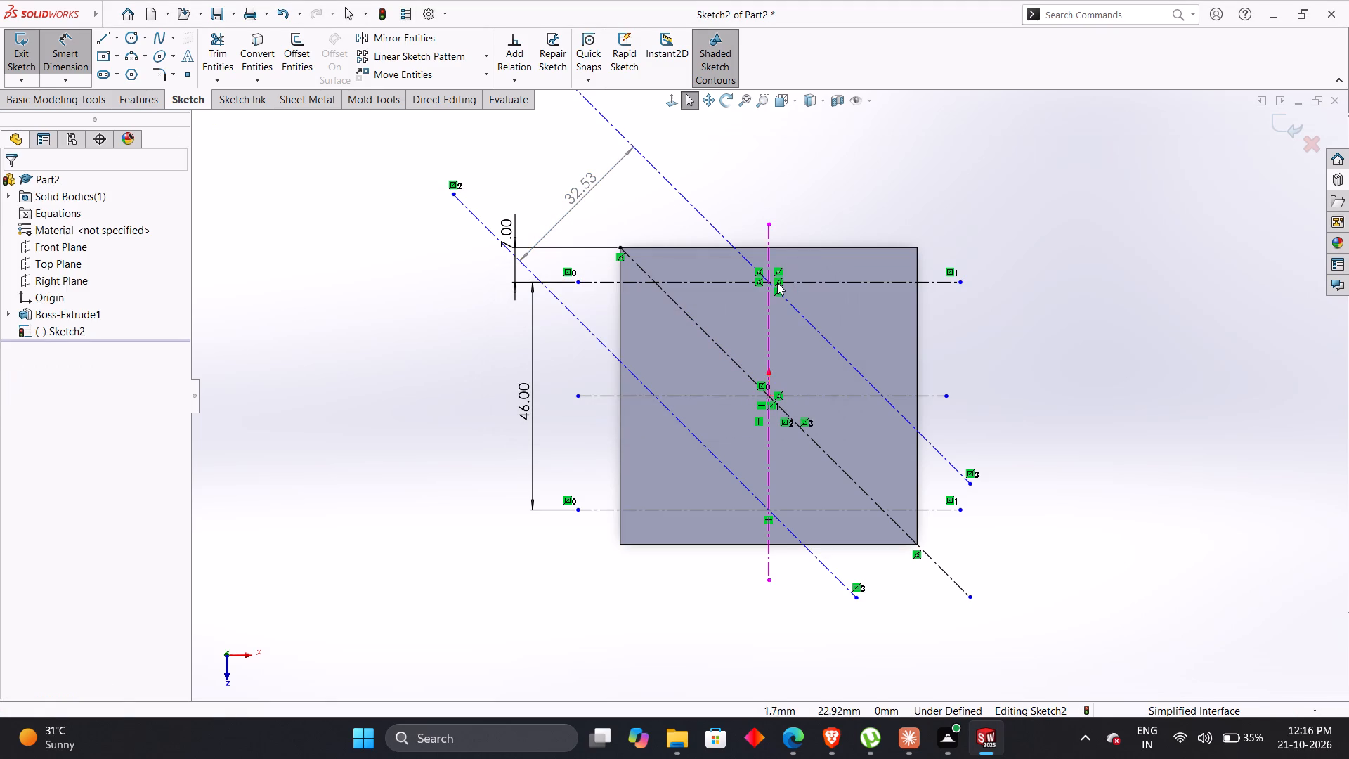
Delete the coincident relations where the outer diagonal centerline crosses the upper horizontal and vertical centerlines.
left_click(777, 283)
key("Delete")
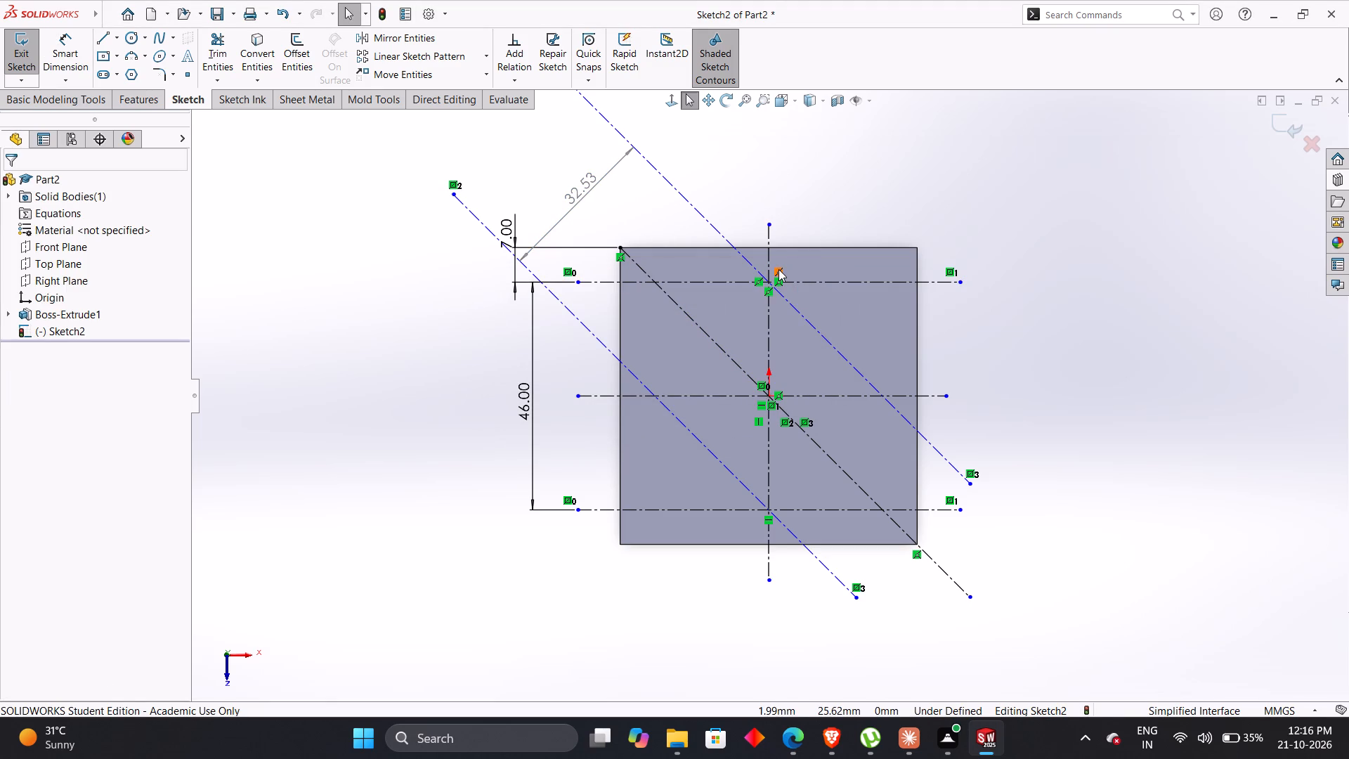
left_click(778, 269)
key("Delete")
left_click(779, 281)
key("Delete")
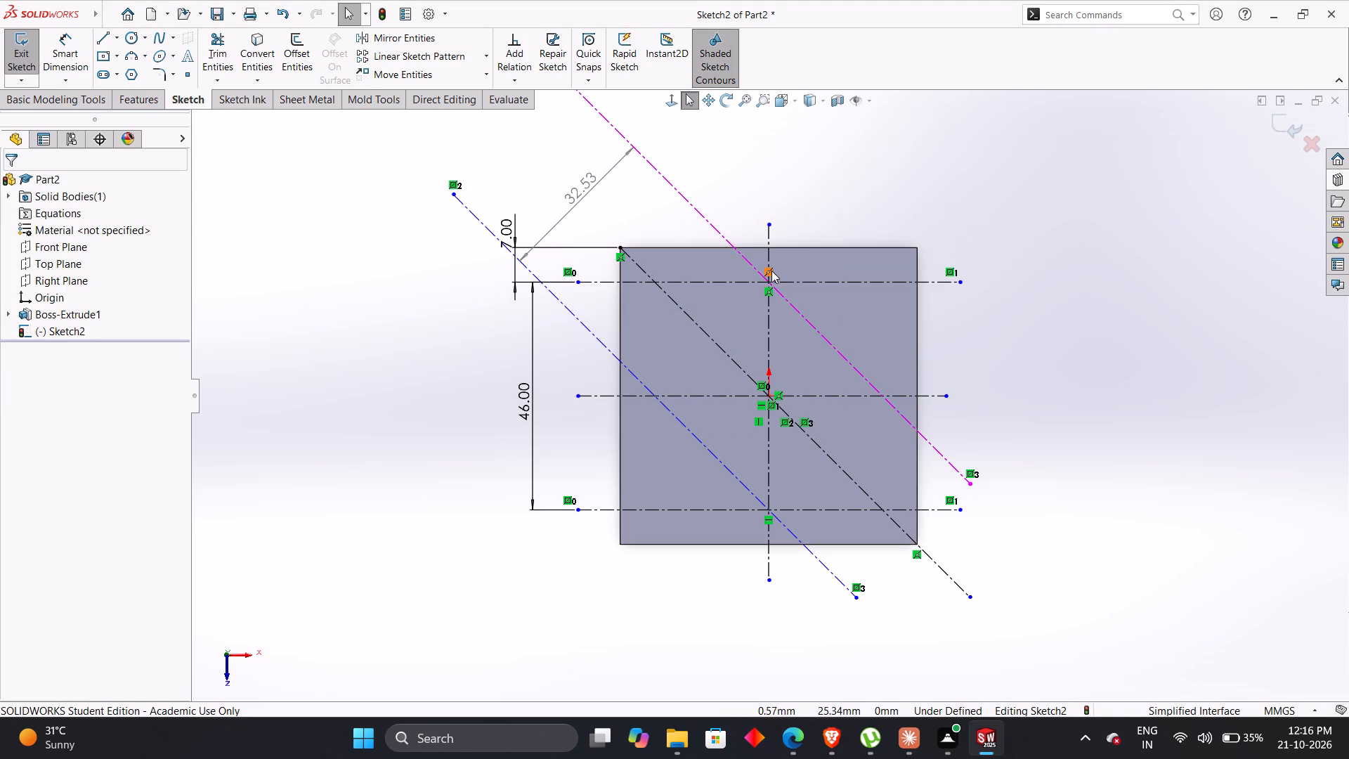
left_click(771, 271)
key("Delete")
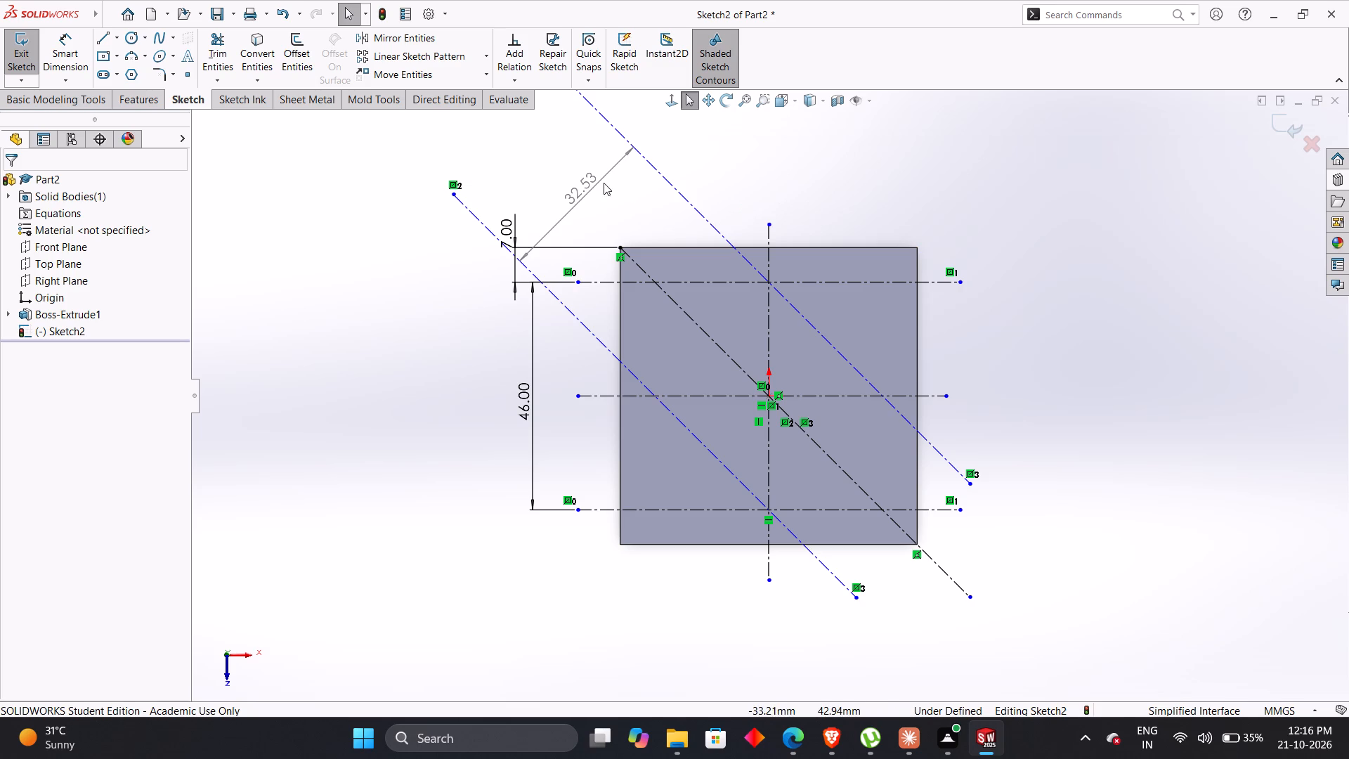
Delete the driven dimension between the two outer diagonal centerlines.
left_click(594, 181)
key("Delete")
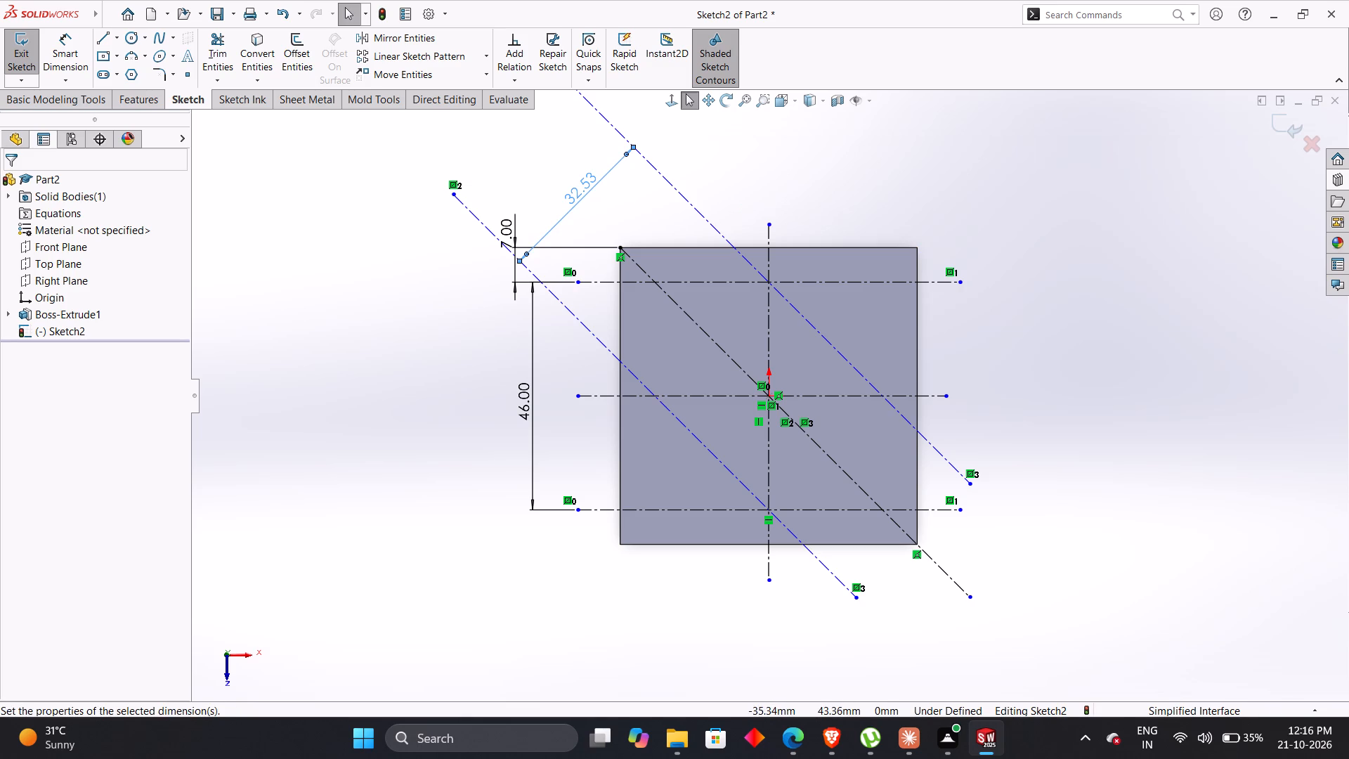
Dimension the distance between the two outer diagonal centerlines and set it to 30 mm.
left_click(495, 234)
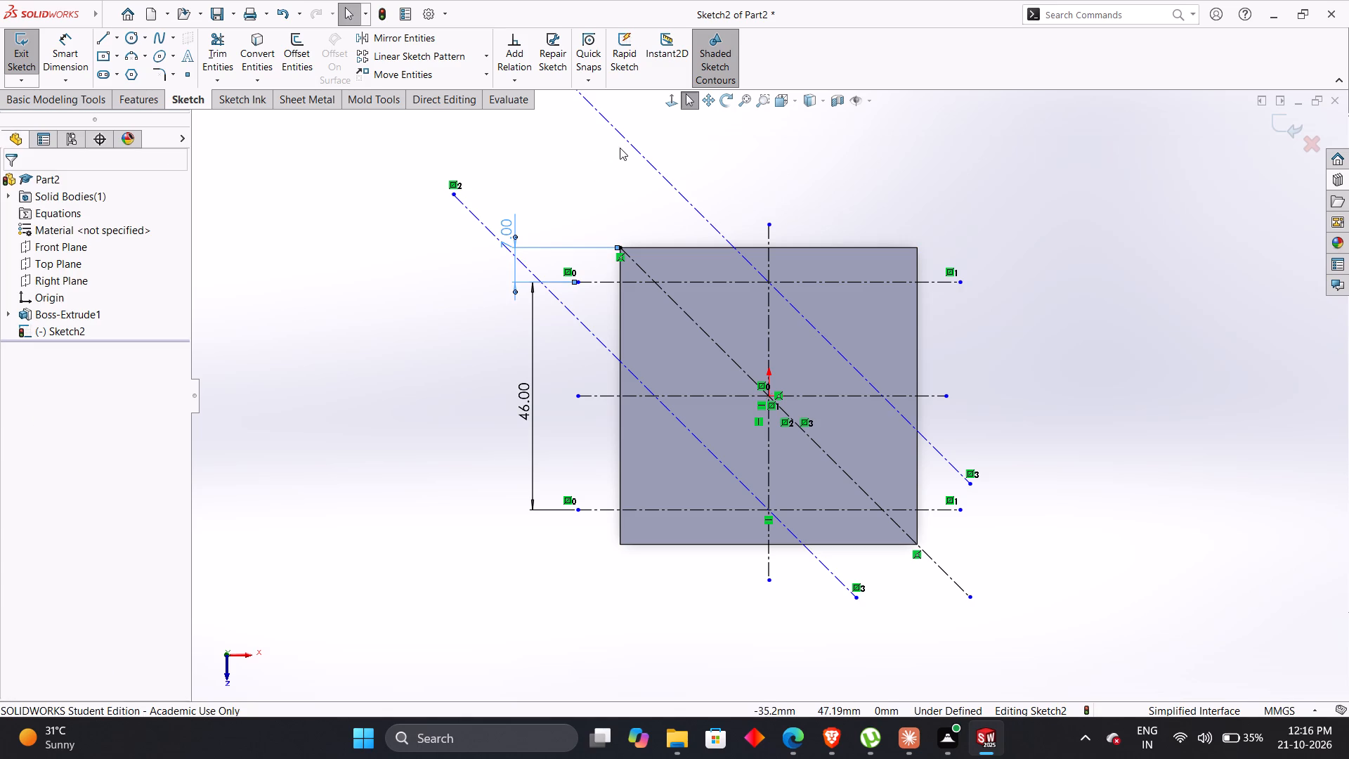
left_click(628, 141)
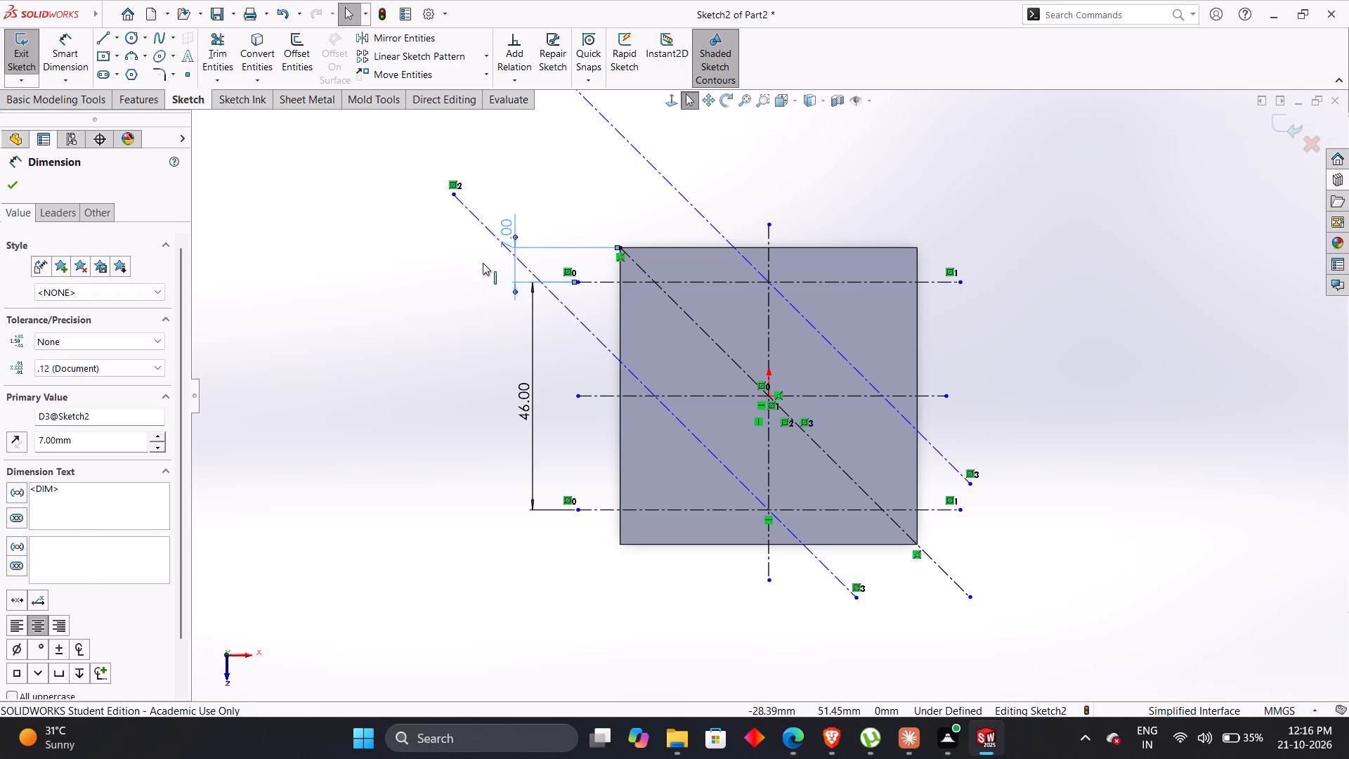
right_click_drag(439, 414, 436, 252)
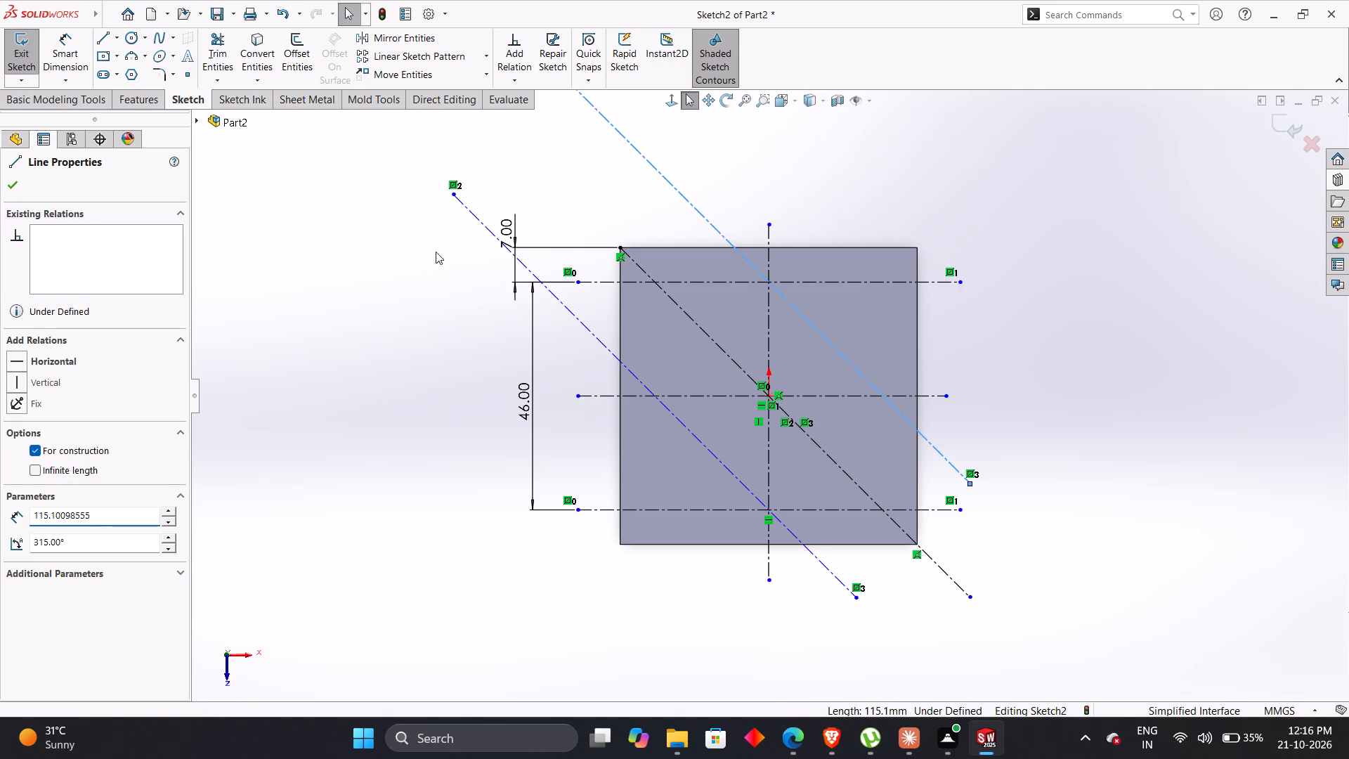
right_click_drag(436, 252, 434, 231)
left_click(486, 225)
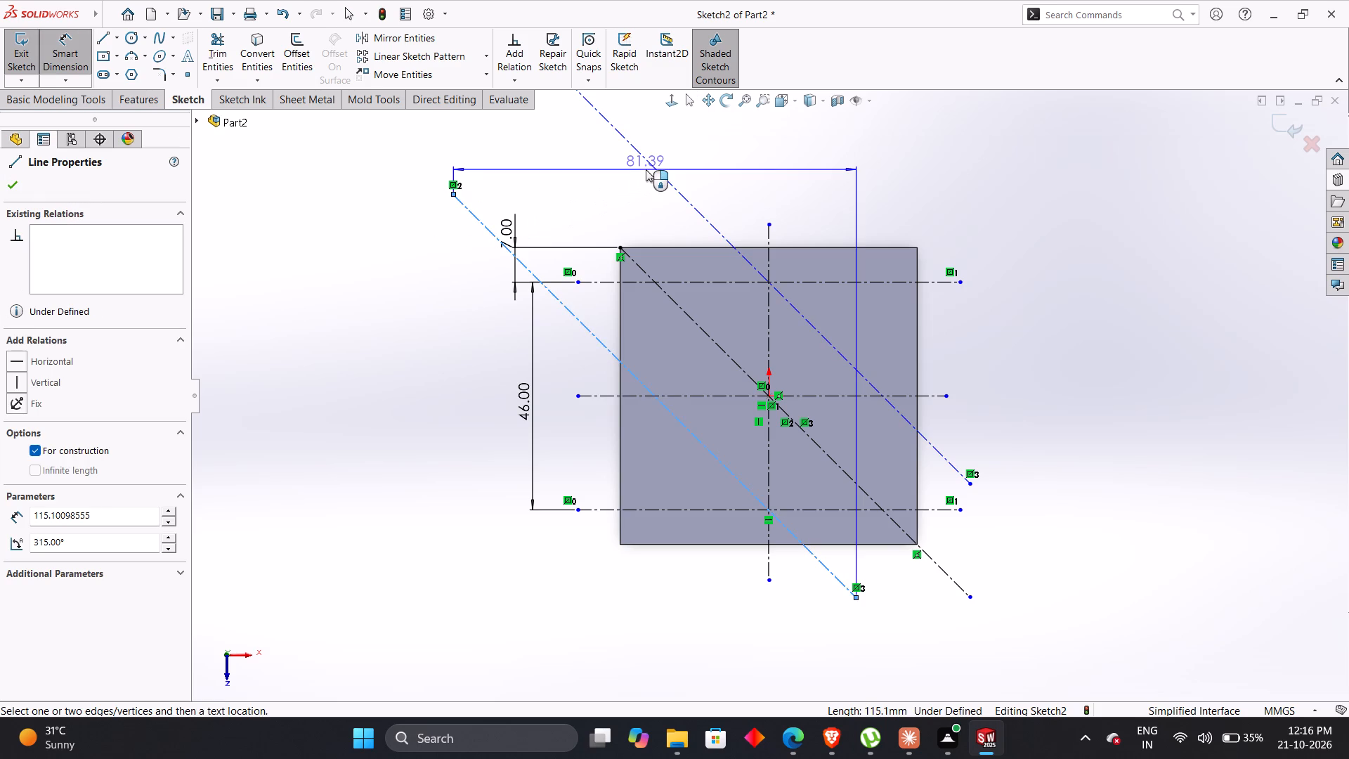
left_click(653, 165)
left_click(579, 195)
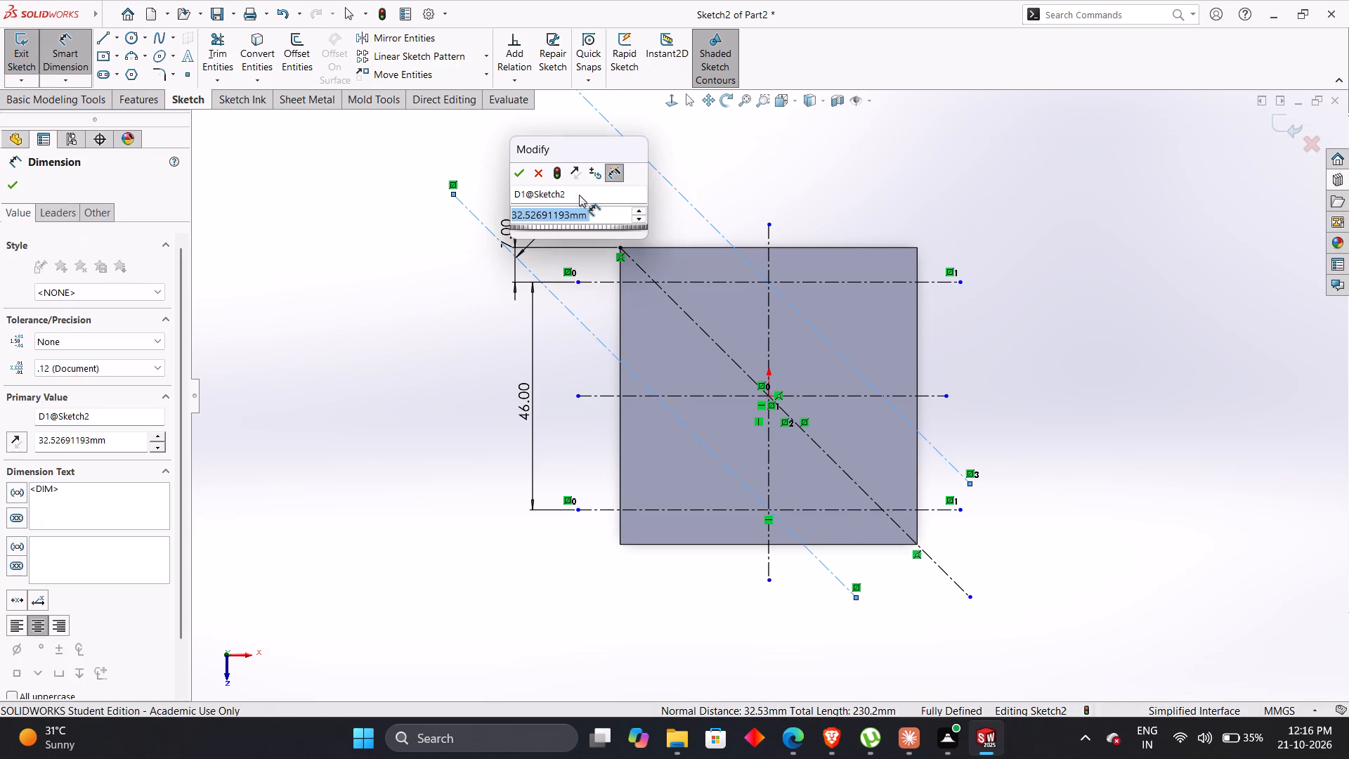
type("30")
key("Return")
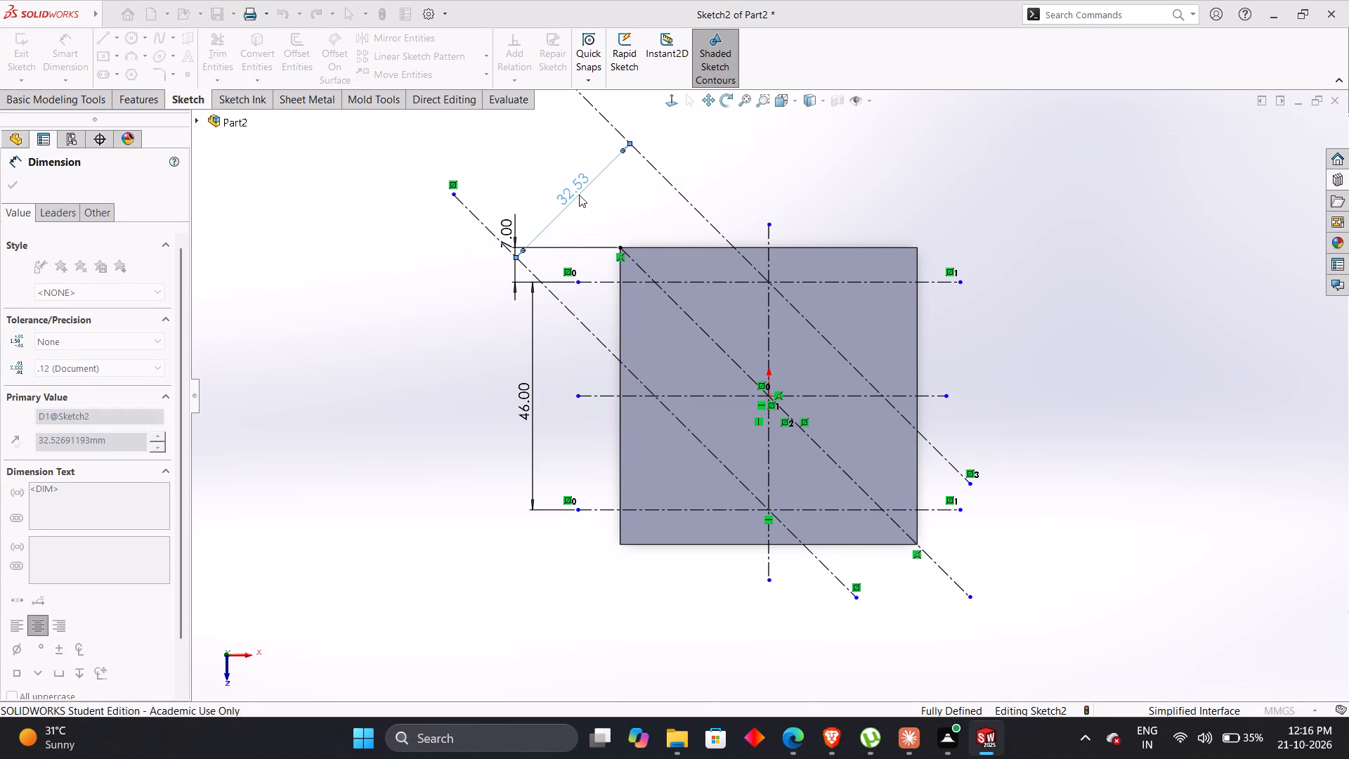
left_click(399, 334)
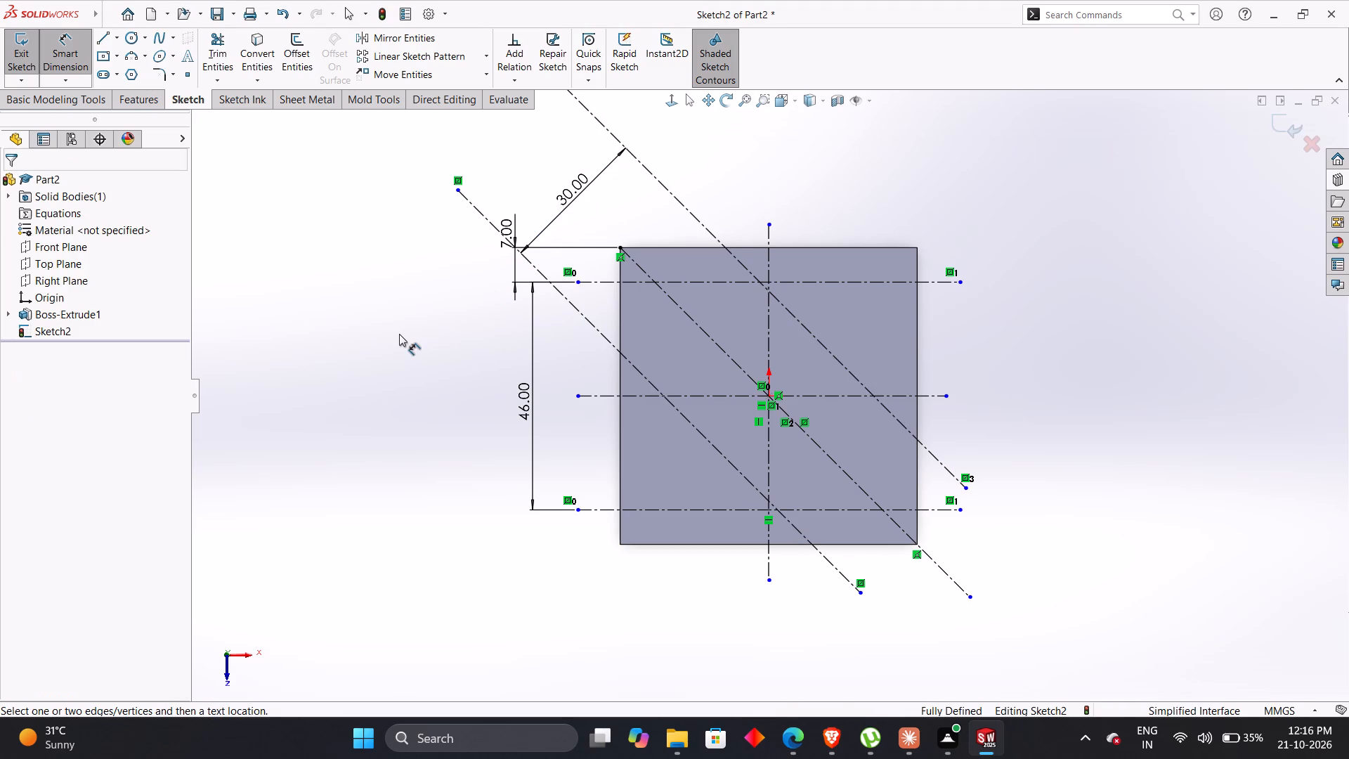
Add a driven dimension between the corner-to-corner diagonal centerline and the upper outer diagonal centerline.
left_click(671, 299)
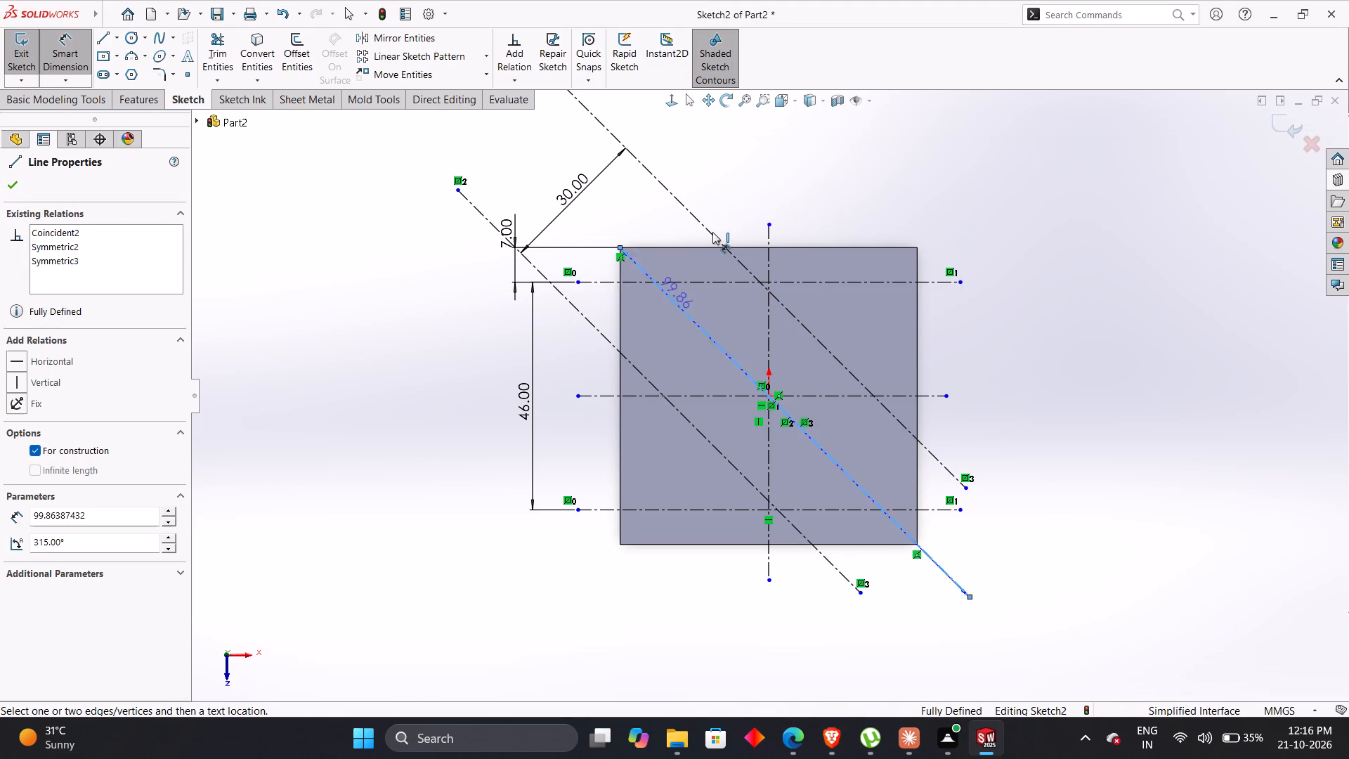
left_click(712, 232)
left_click(639, 208)
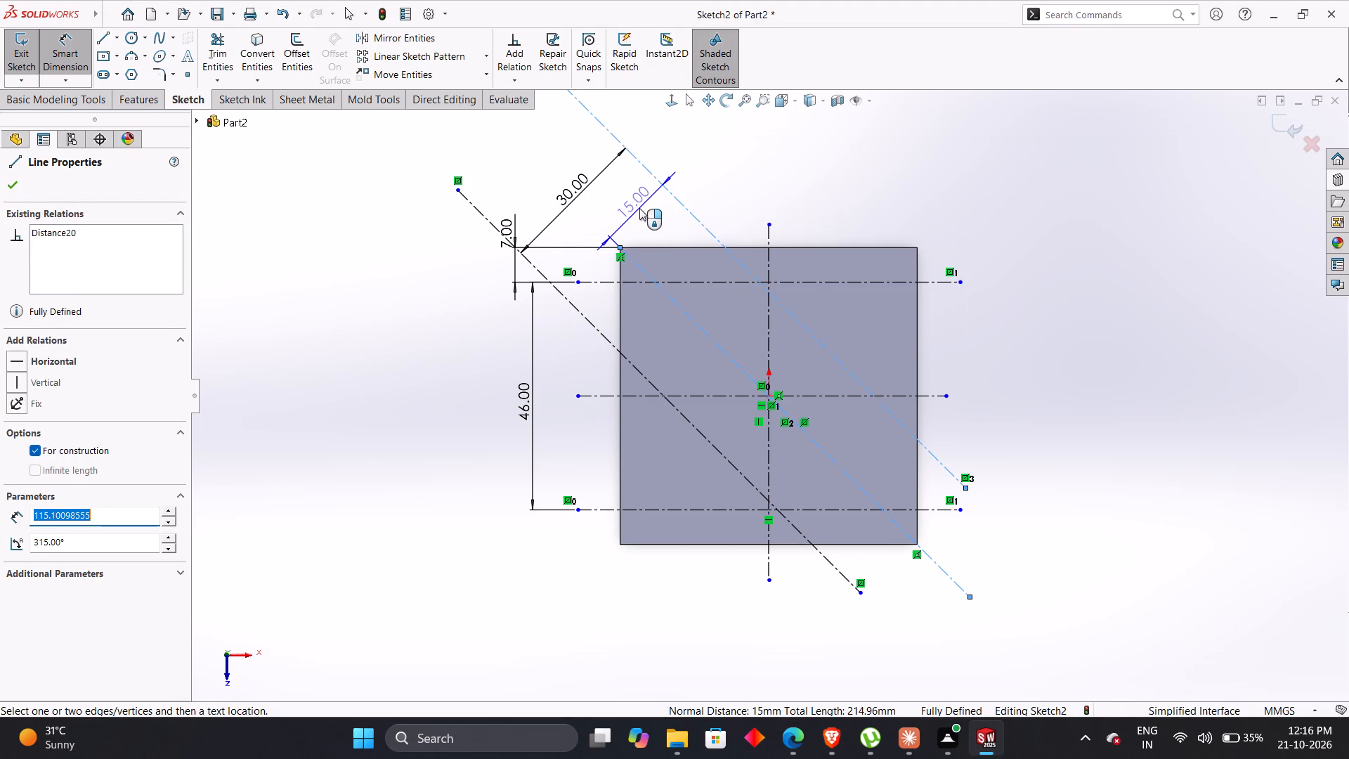
left_click(476, 284)
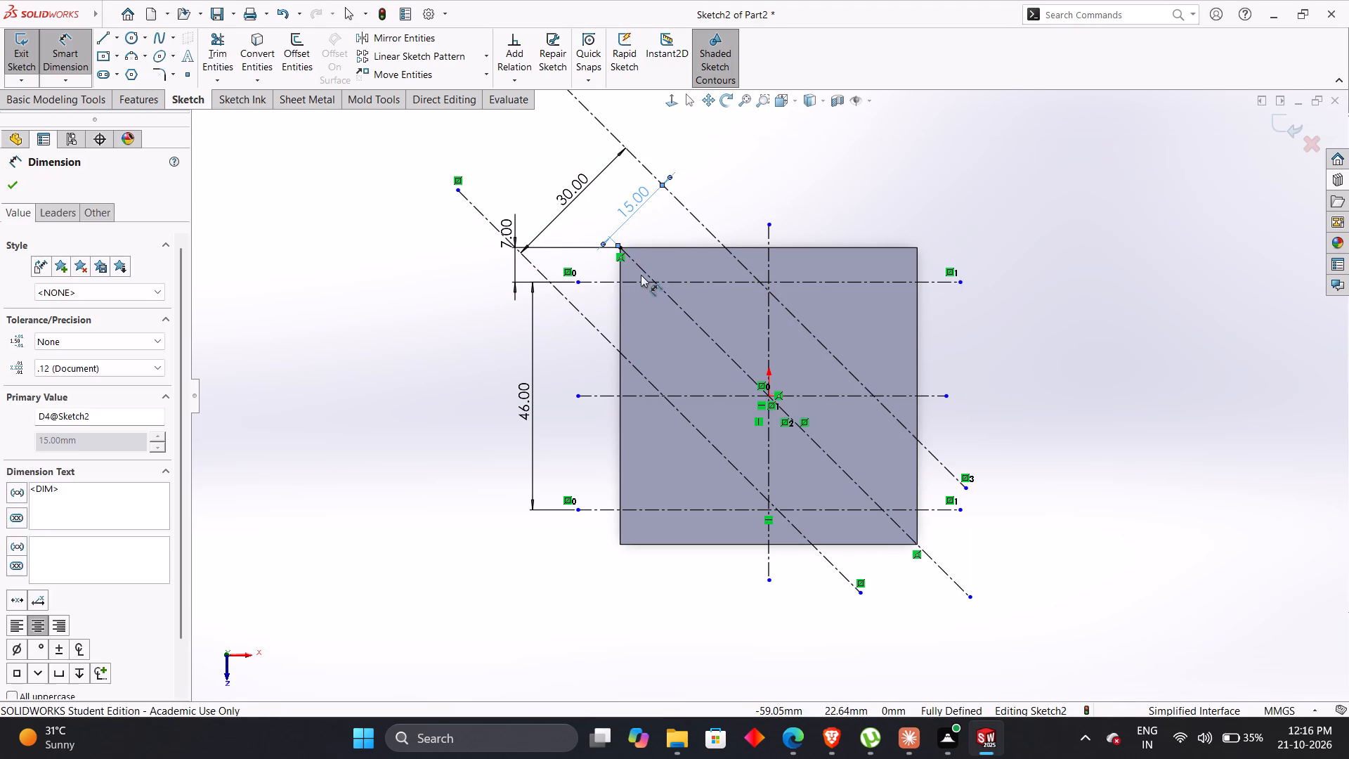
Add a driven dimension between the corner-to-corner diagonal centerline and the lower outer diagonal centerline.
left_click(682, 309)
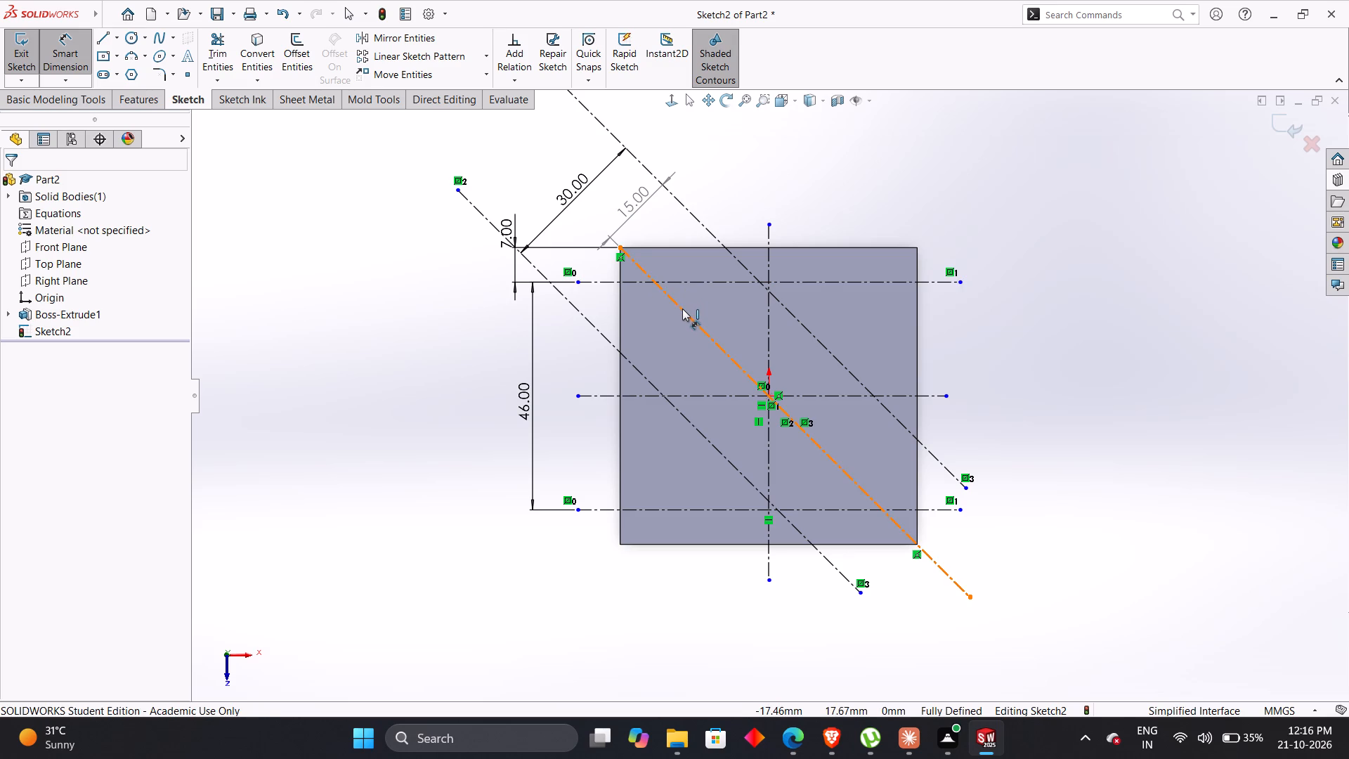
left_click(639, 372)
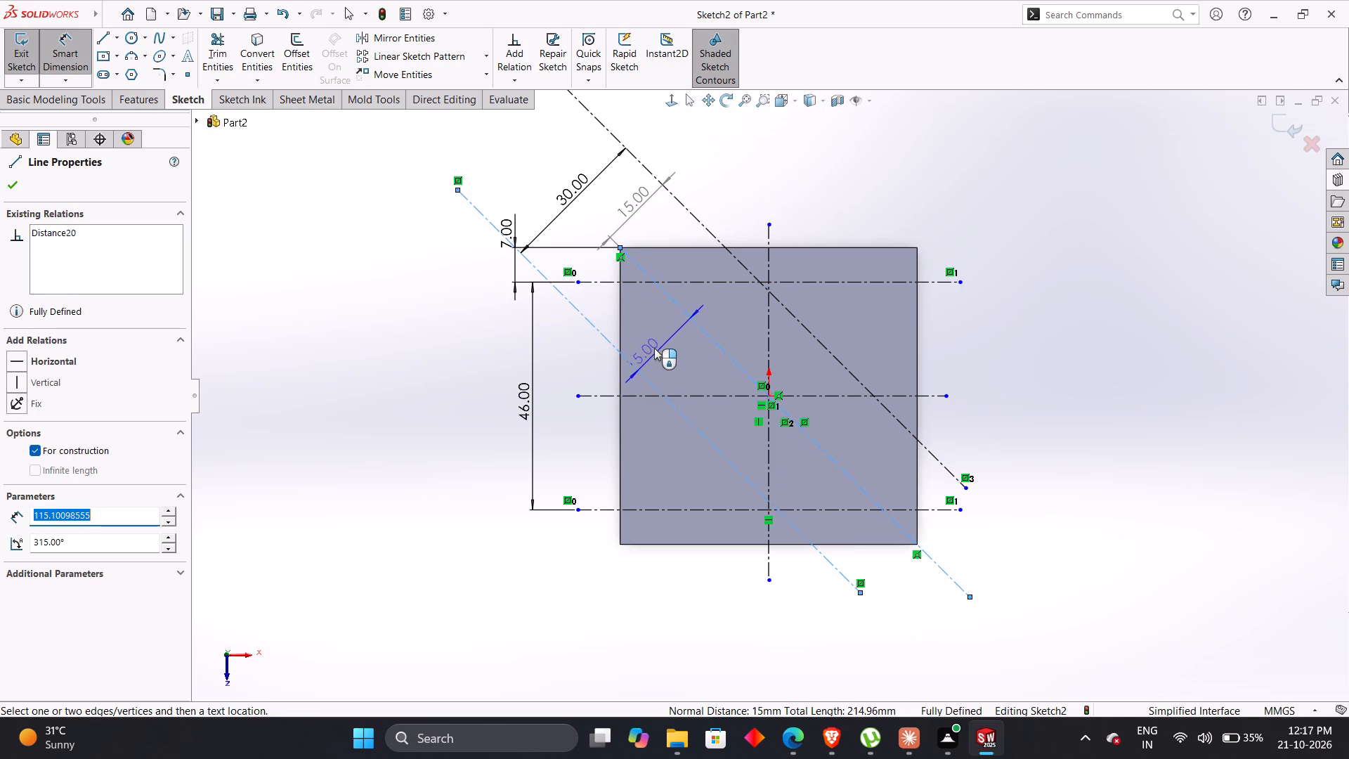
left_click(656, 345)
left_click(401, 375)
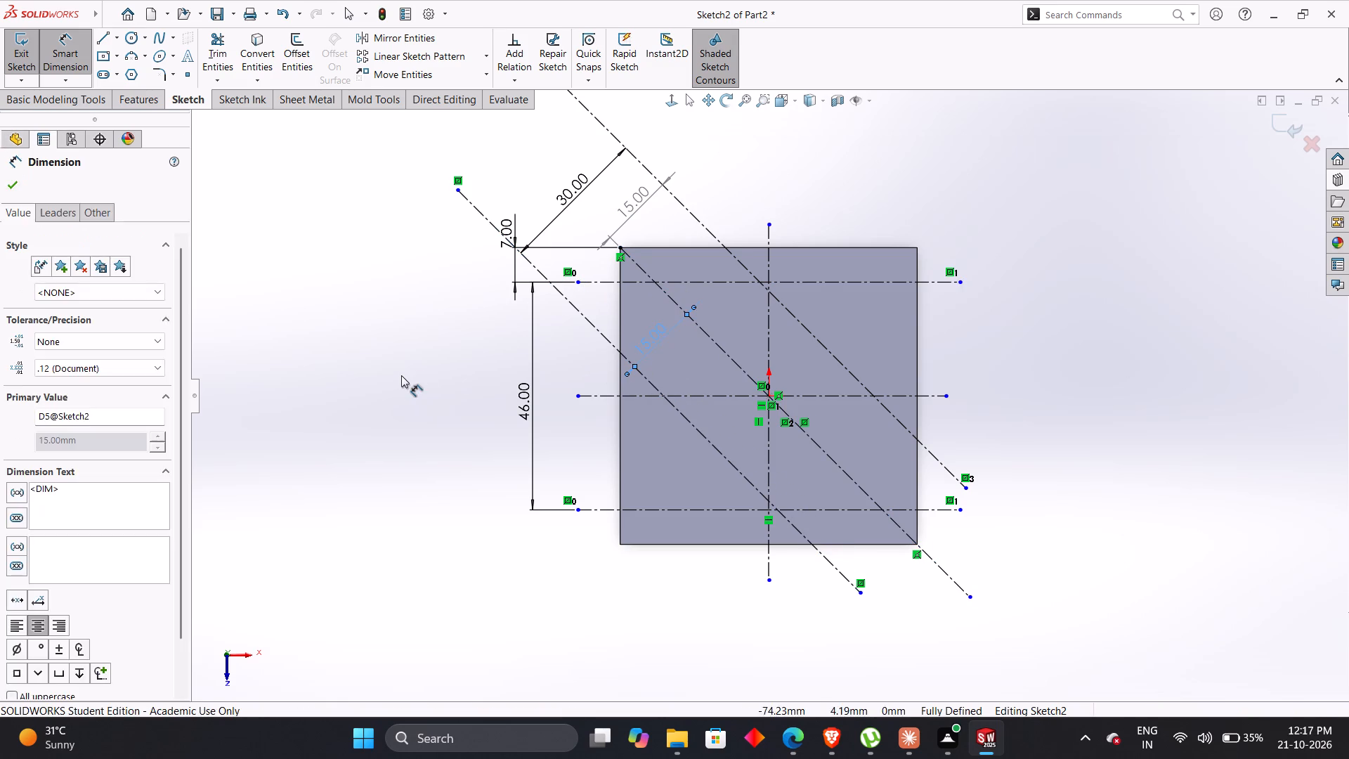
Delete both driven dimensions between the corner-to-corner diagonal centerline and the two outer diagonal centerlines.
left_click(658, 340)
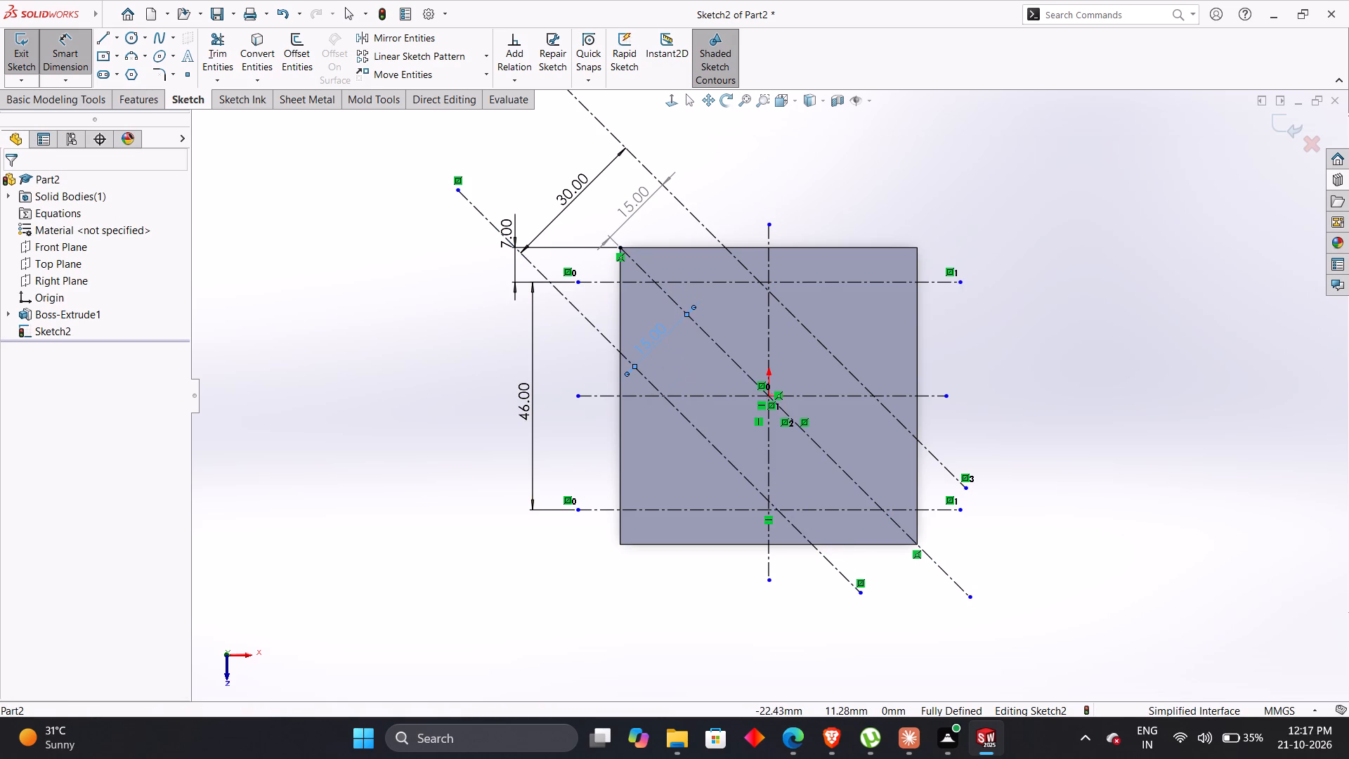
key("Delete")
left_click(633, 207)
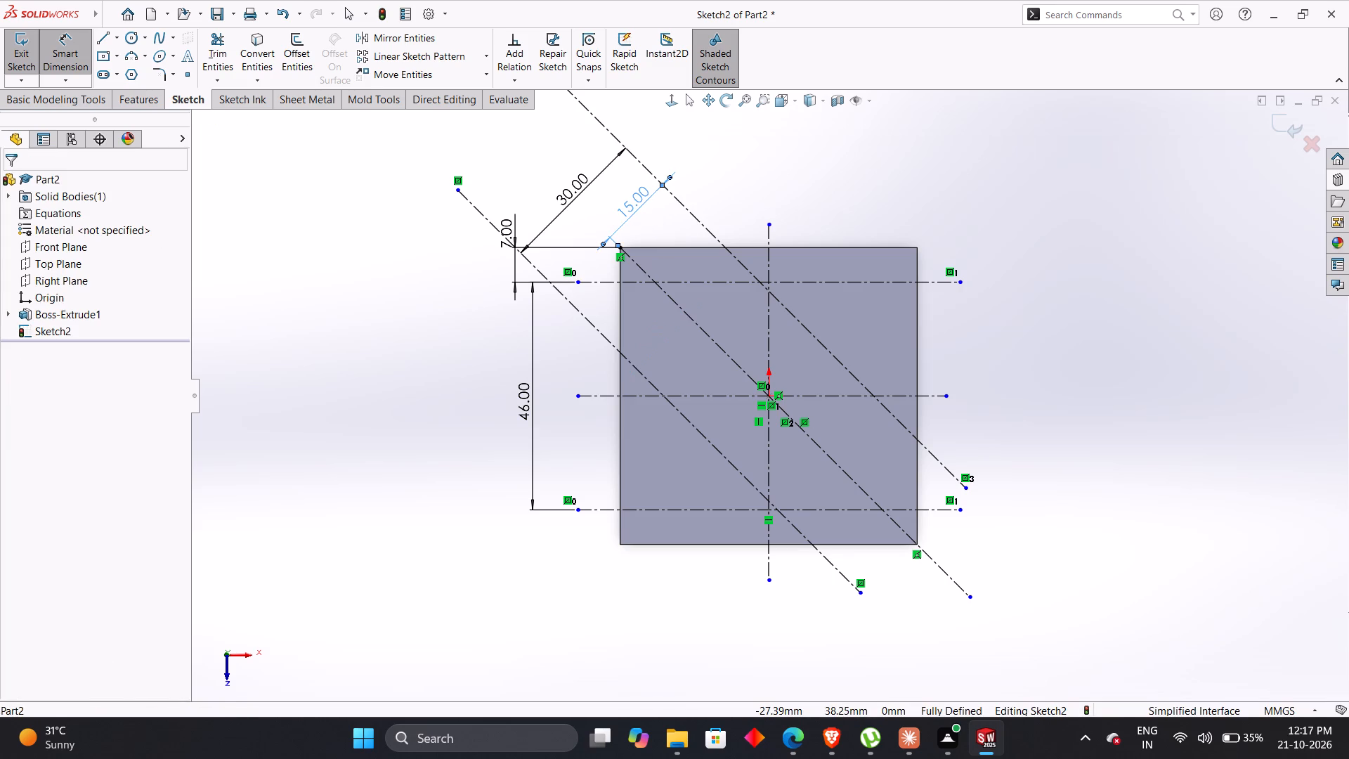
key("Delete")
key("Delete")
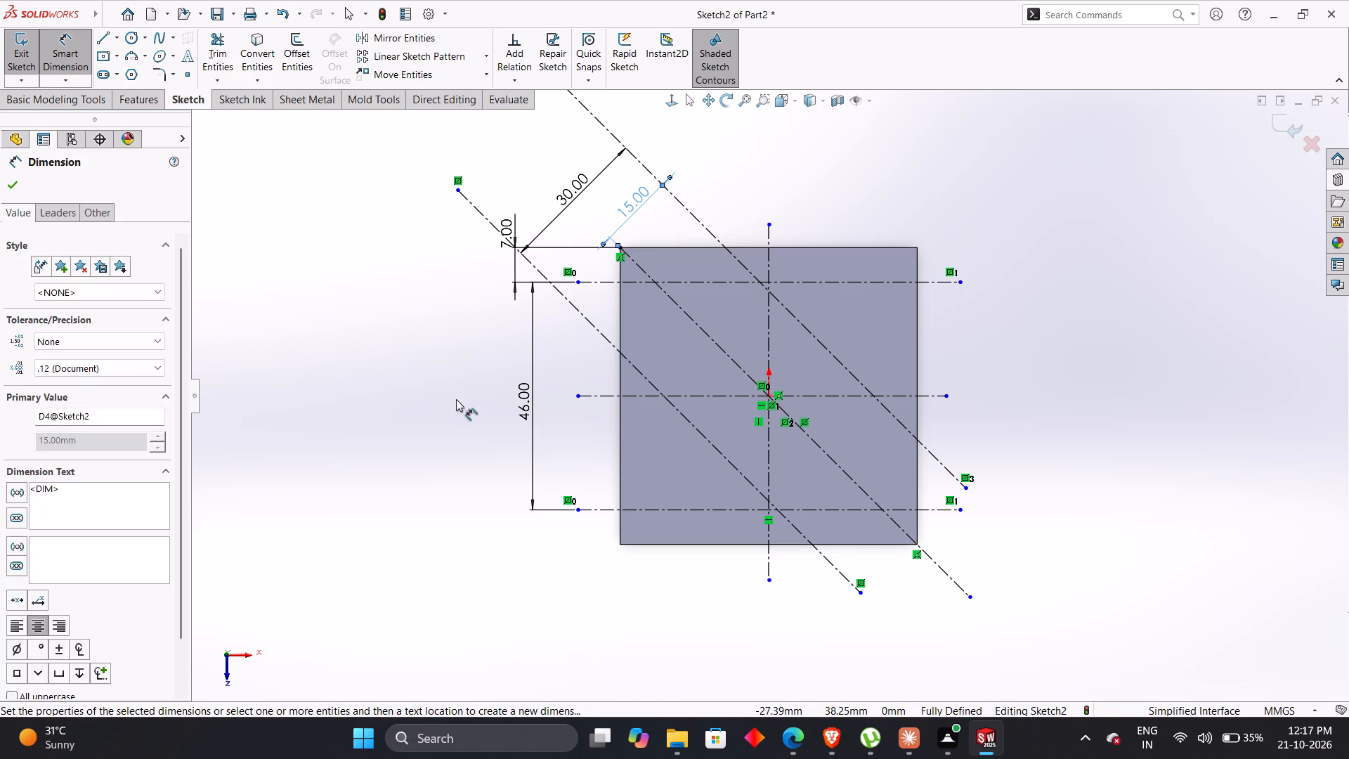
Switch to the PDF drawing in Microsoft Edge, examine its design intent notes and hole layout dimensions, and return to SOLIDWORKS.
key("alt+Tab")
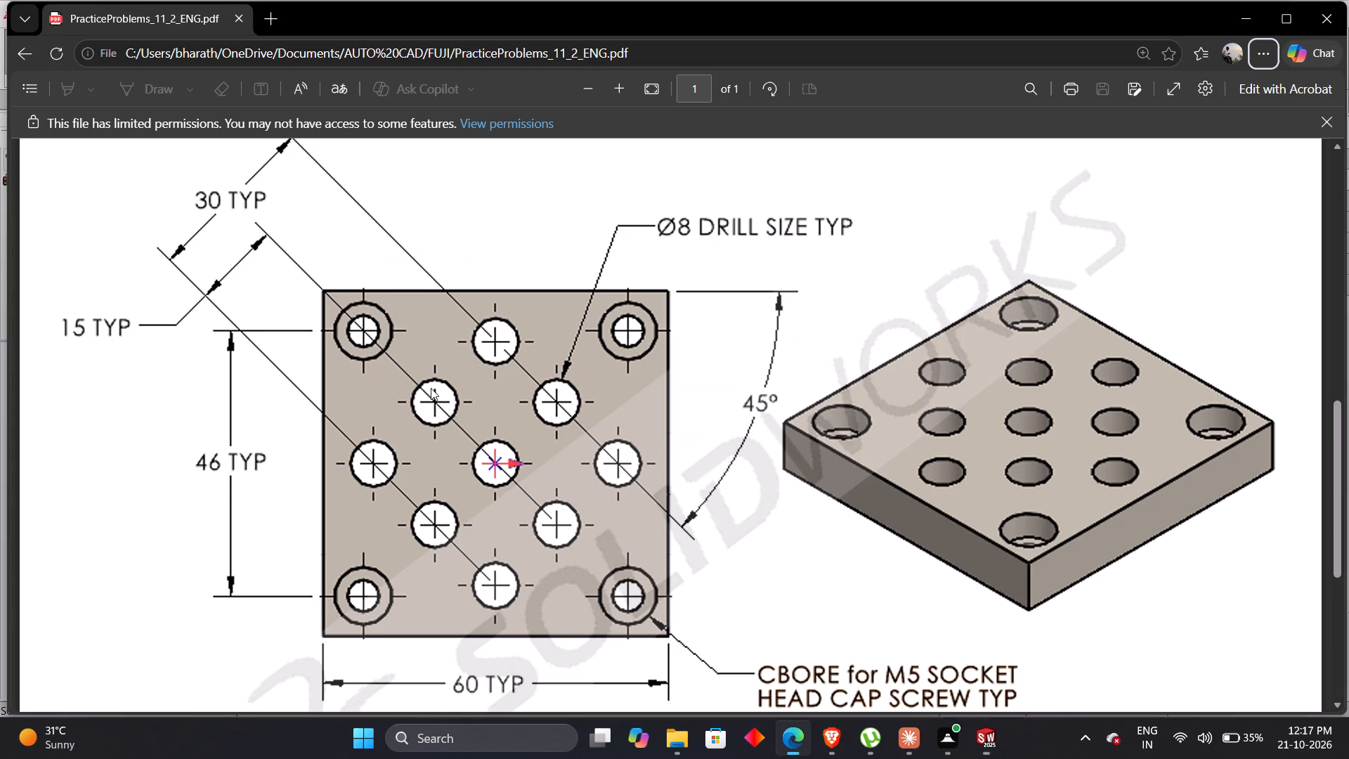
scroll(540, 341, "down", 4)
scroll(601, 341, "up", 10)
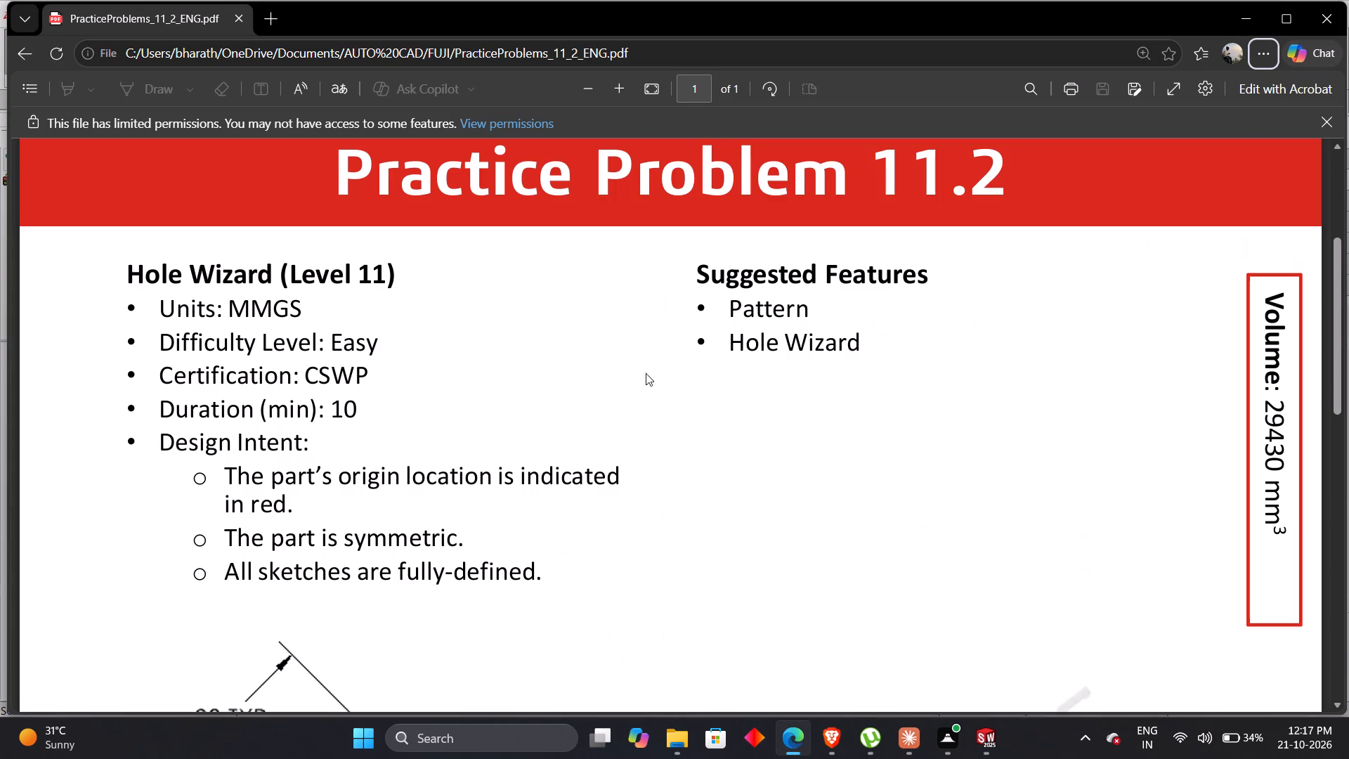
scroll(377, 509, "down", 4)
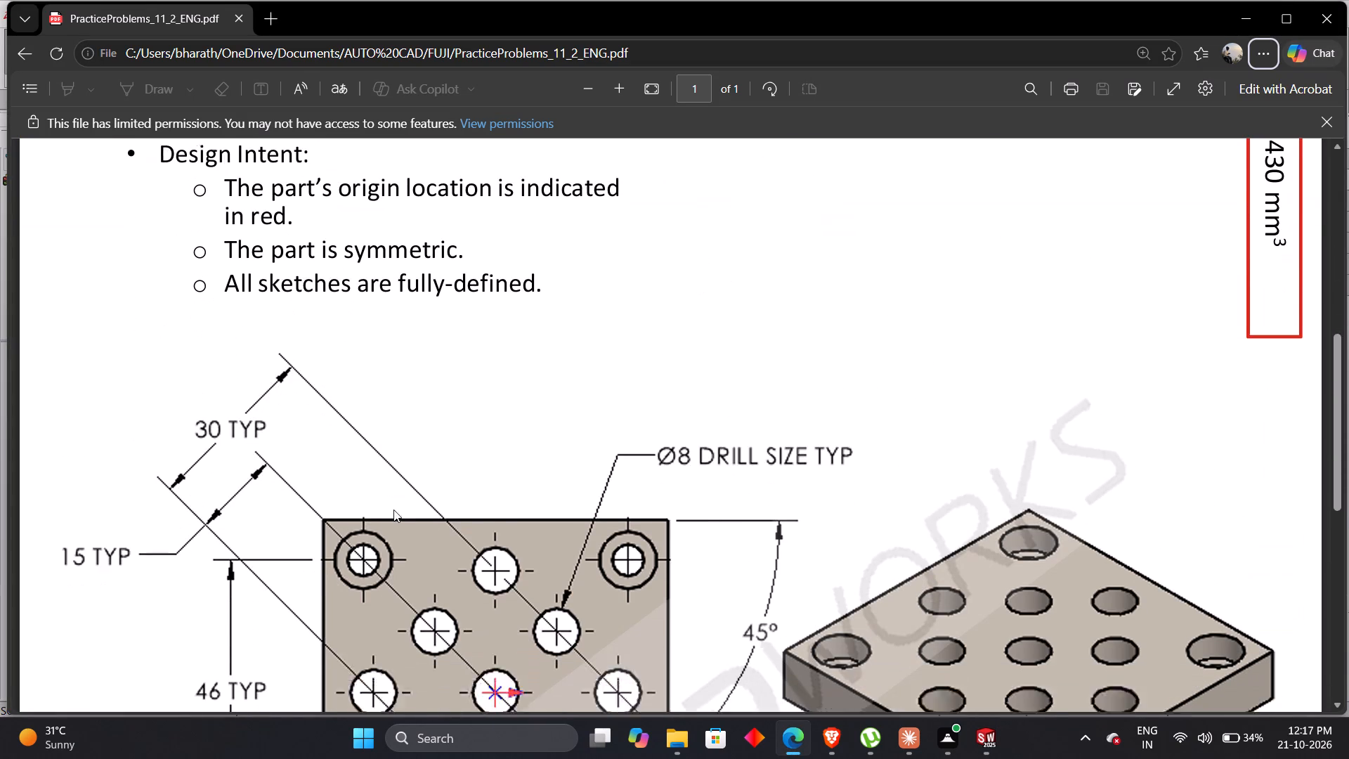
scroll(404, 512, "down", 2)
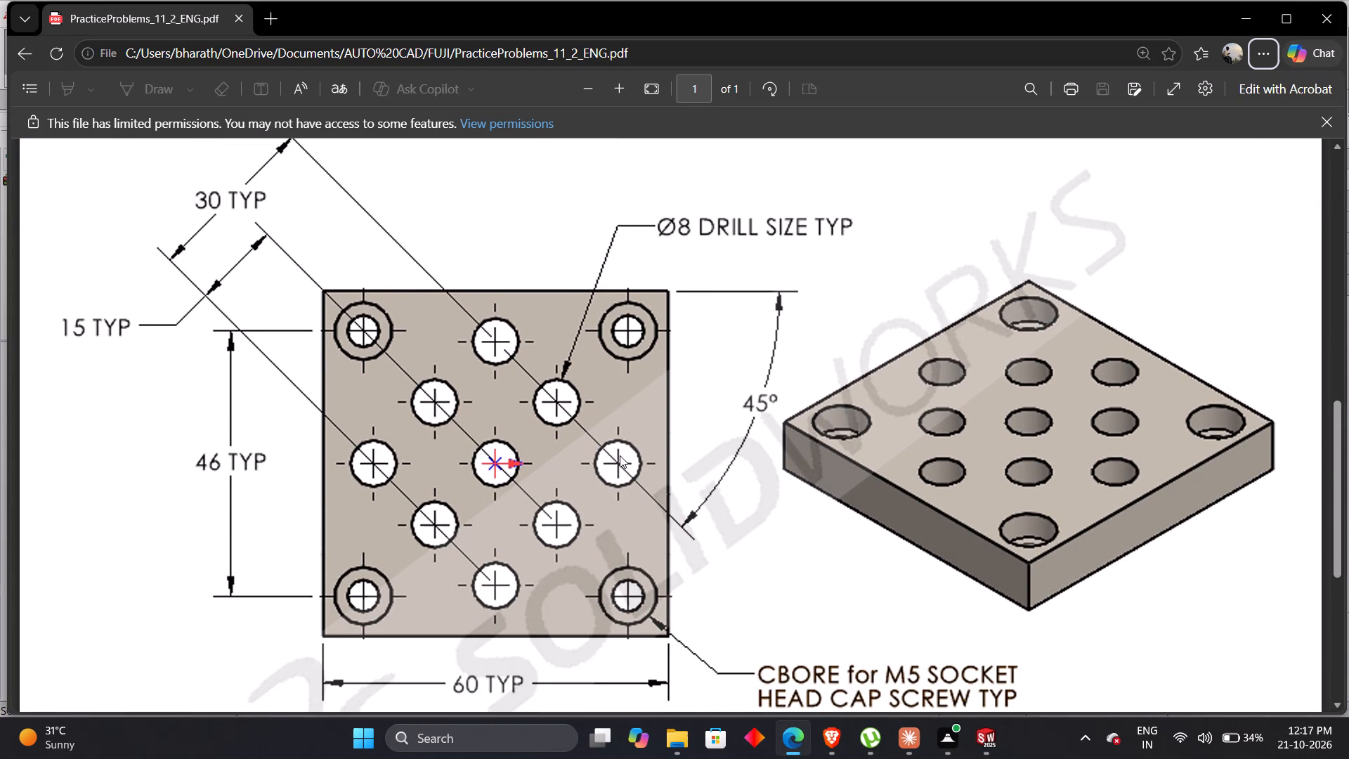
key("alt+Tab")
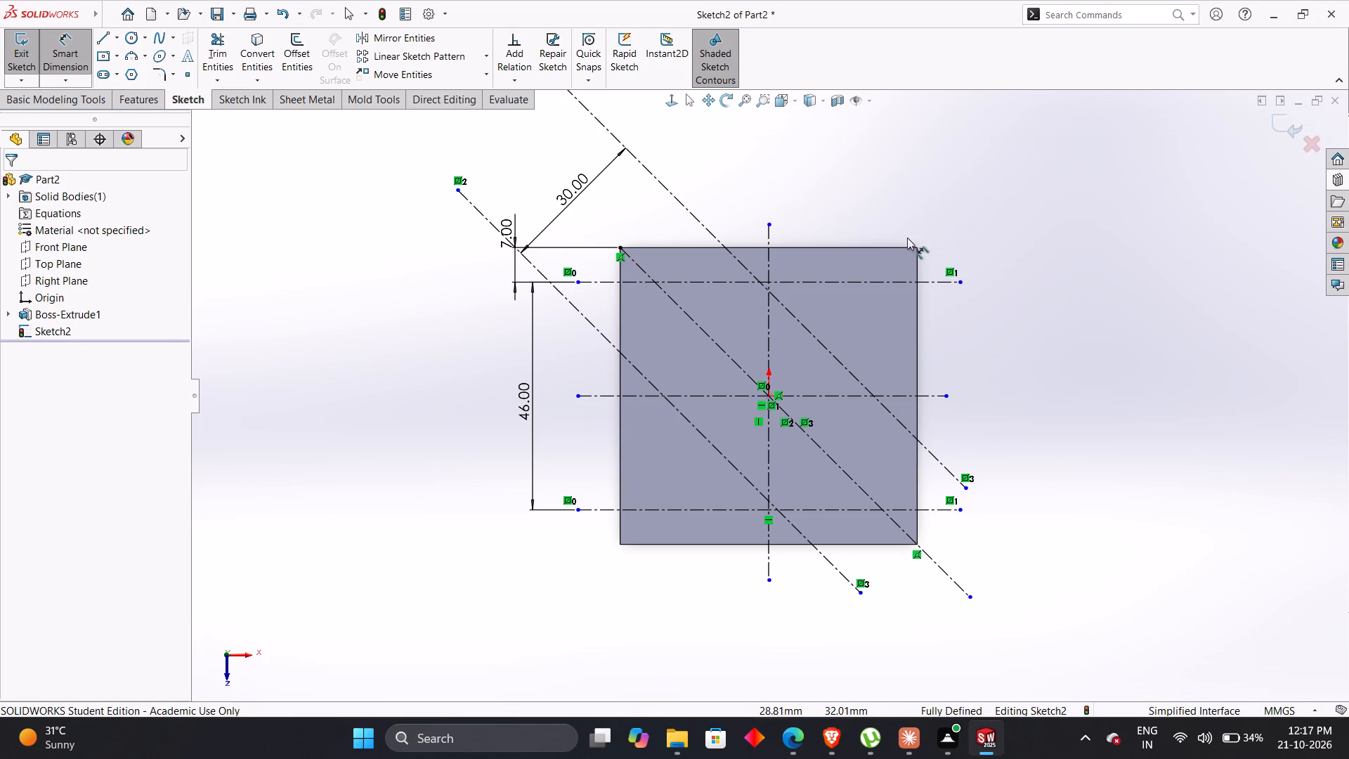
Add a driven angle dimension between the plate's top edge and the upper outer diagonal centerline.
left_click(882, 247)
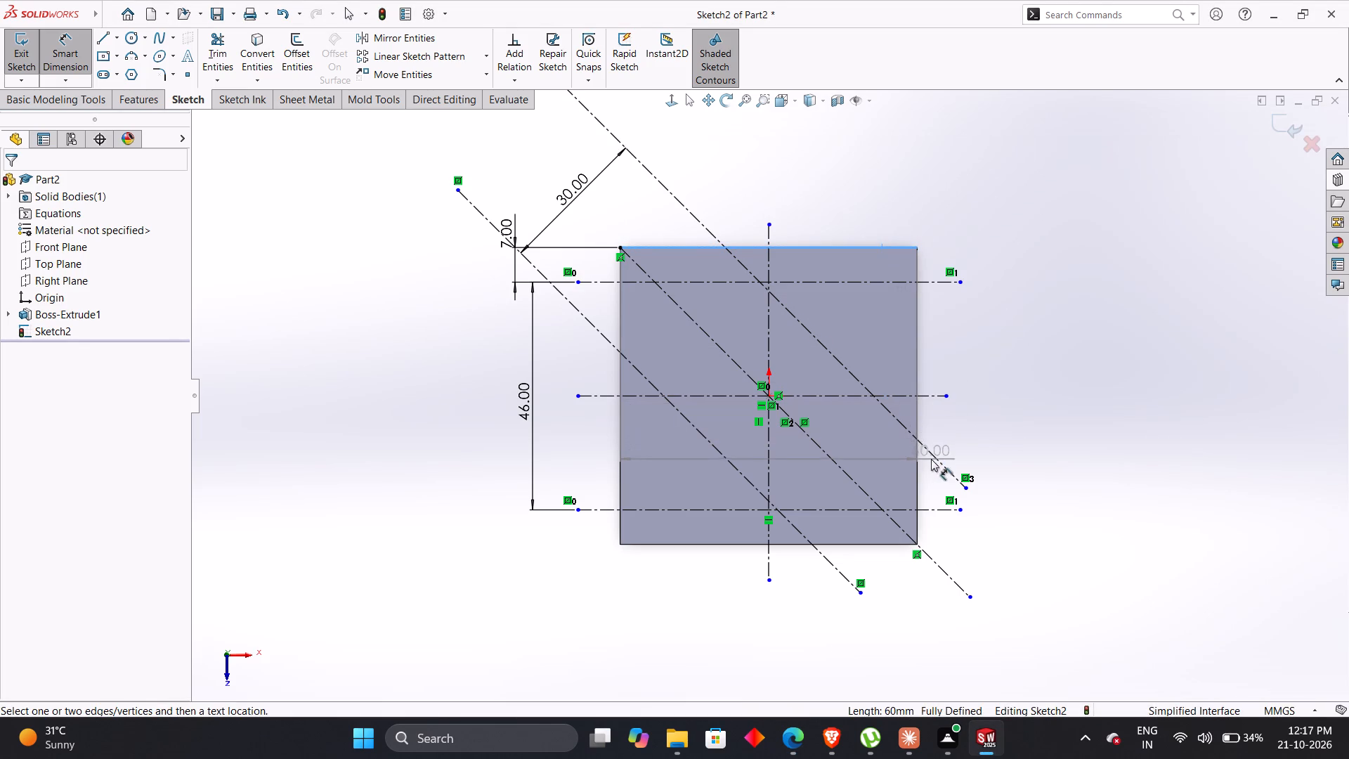
left_click(933, 456)
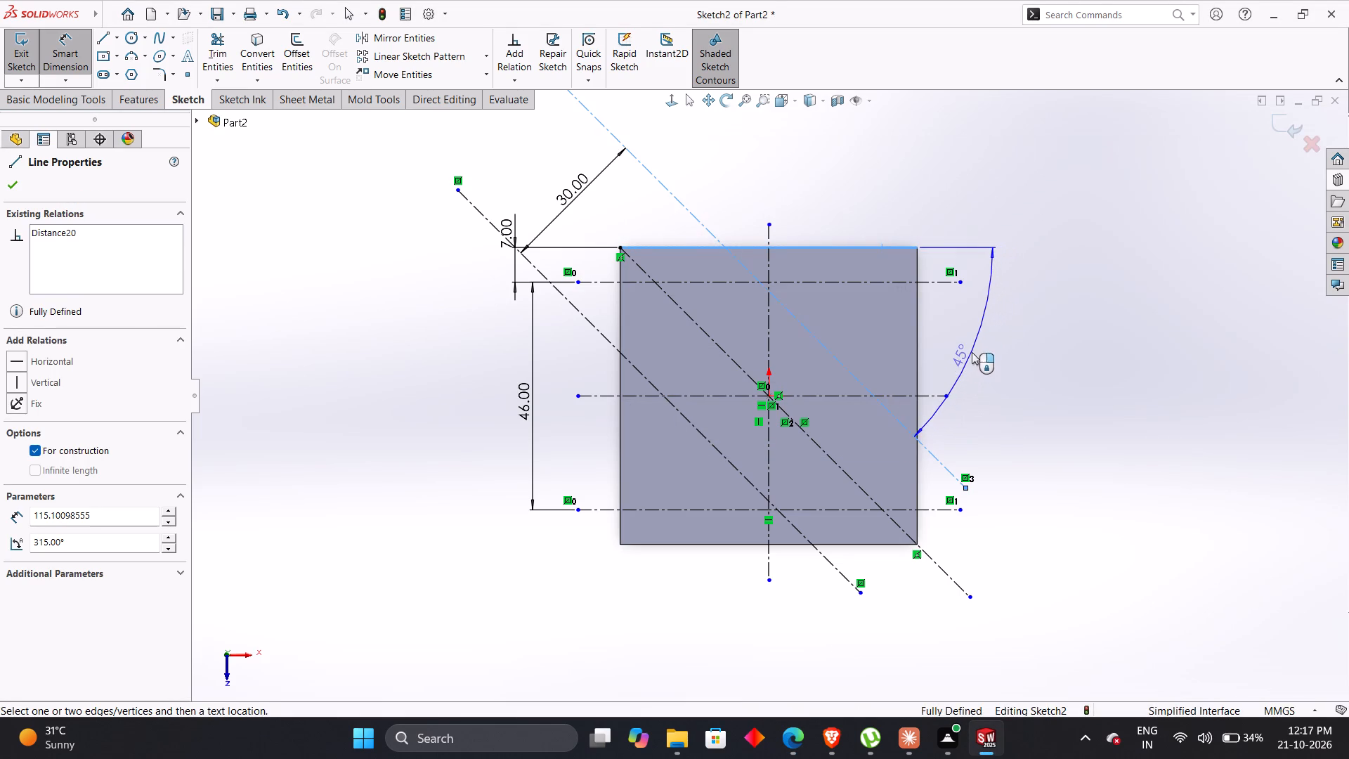
left_click(972, 351)
left_click(1014, 370)
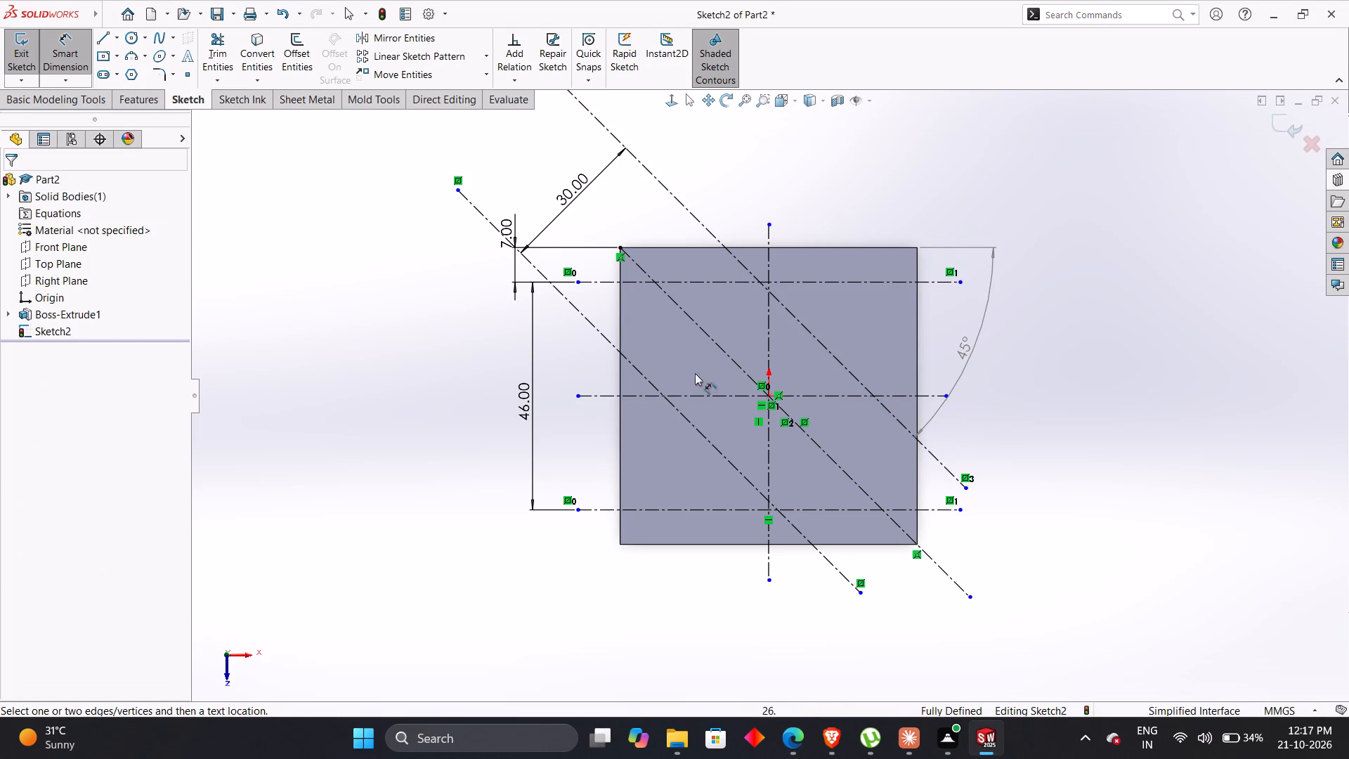
left_click(364, 379)
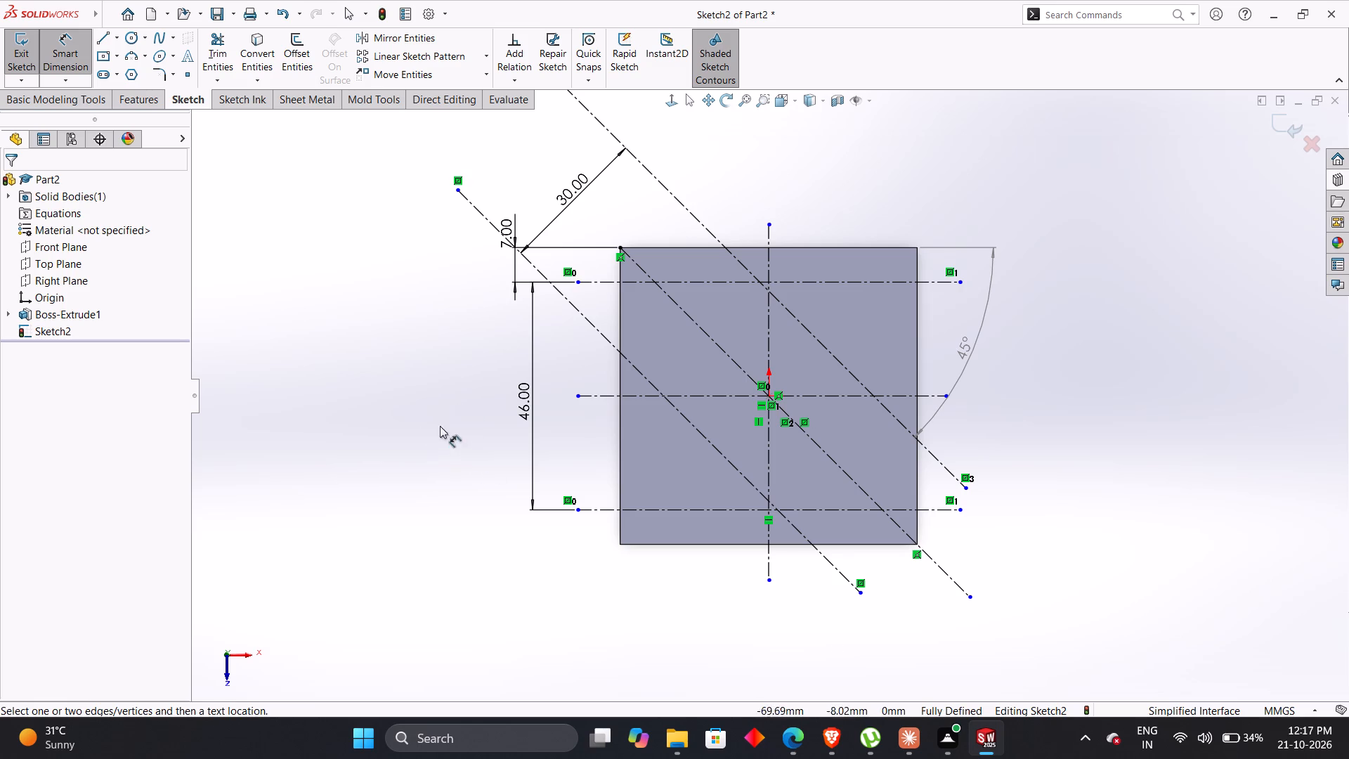
left_click(404, 423)
key("Escape")
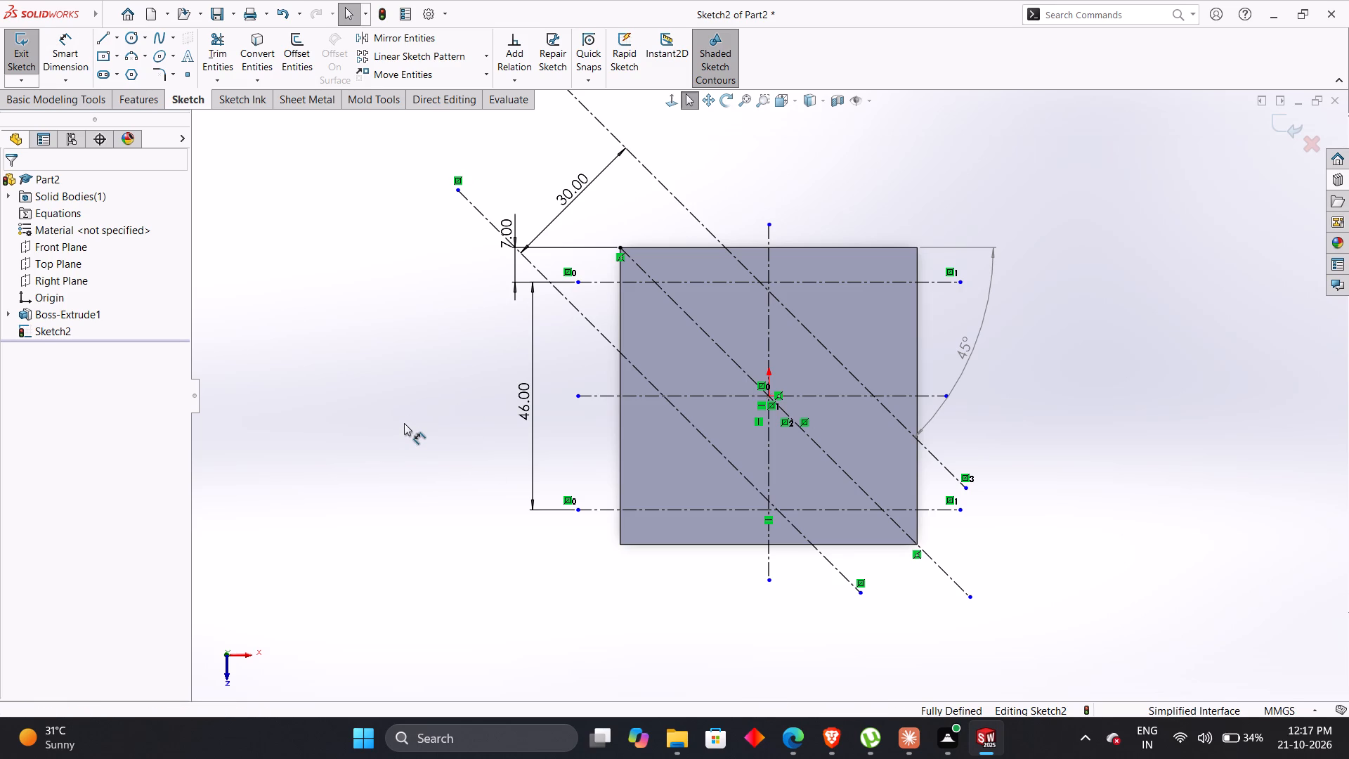
key("Escape")
key("Escape")
Compare the PDF drawing's diagonal hole layout in Microsoft Edge with the construction centerlines in the SOLIDWORKS sketch.
key("alt+Tab")
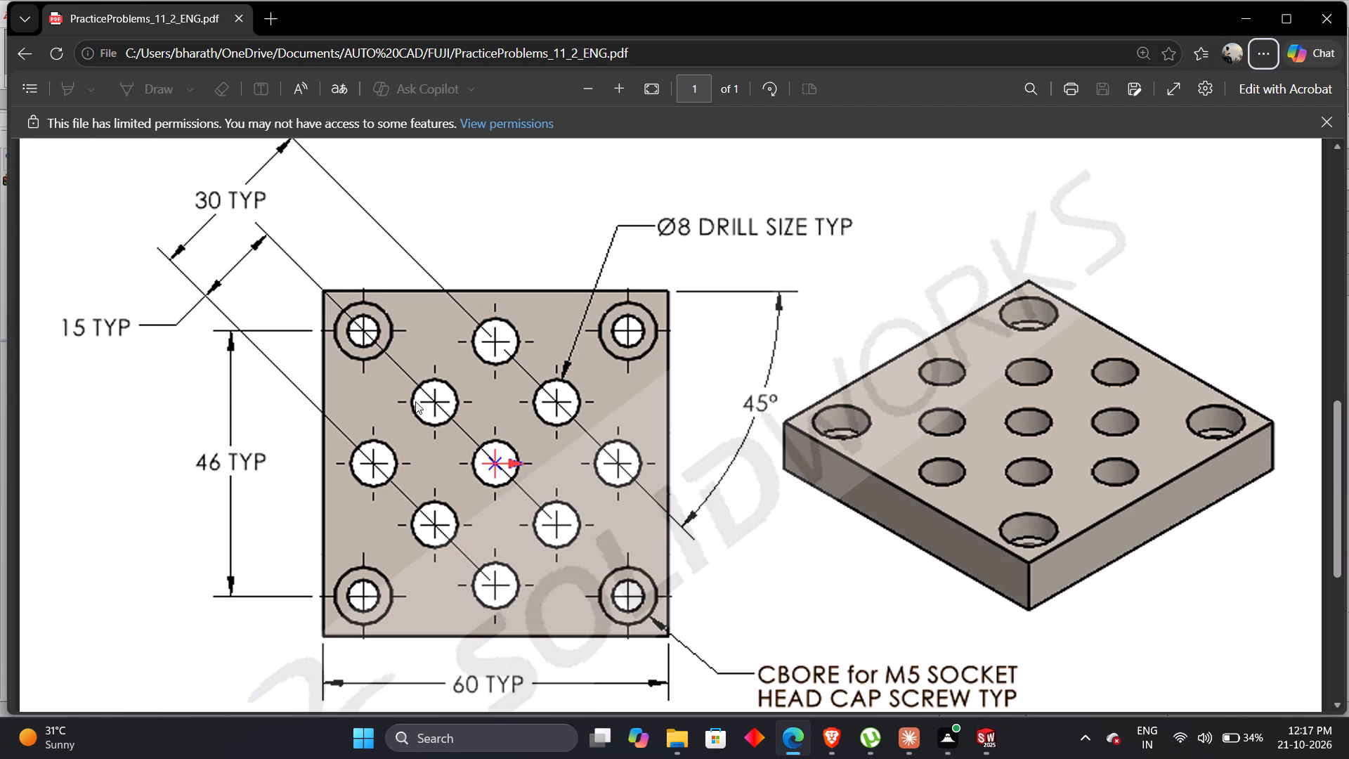
key("alt+Tab")
key("alt+Tab")
key("Tab")
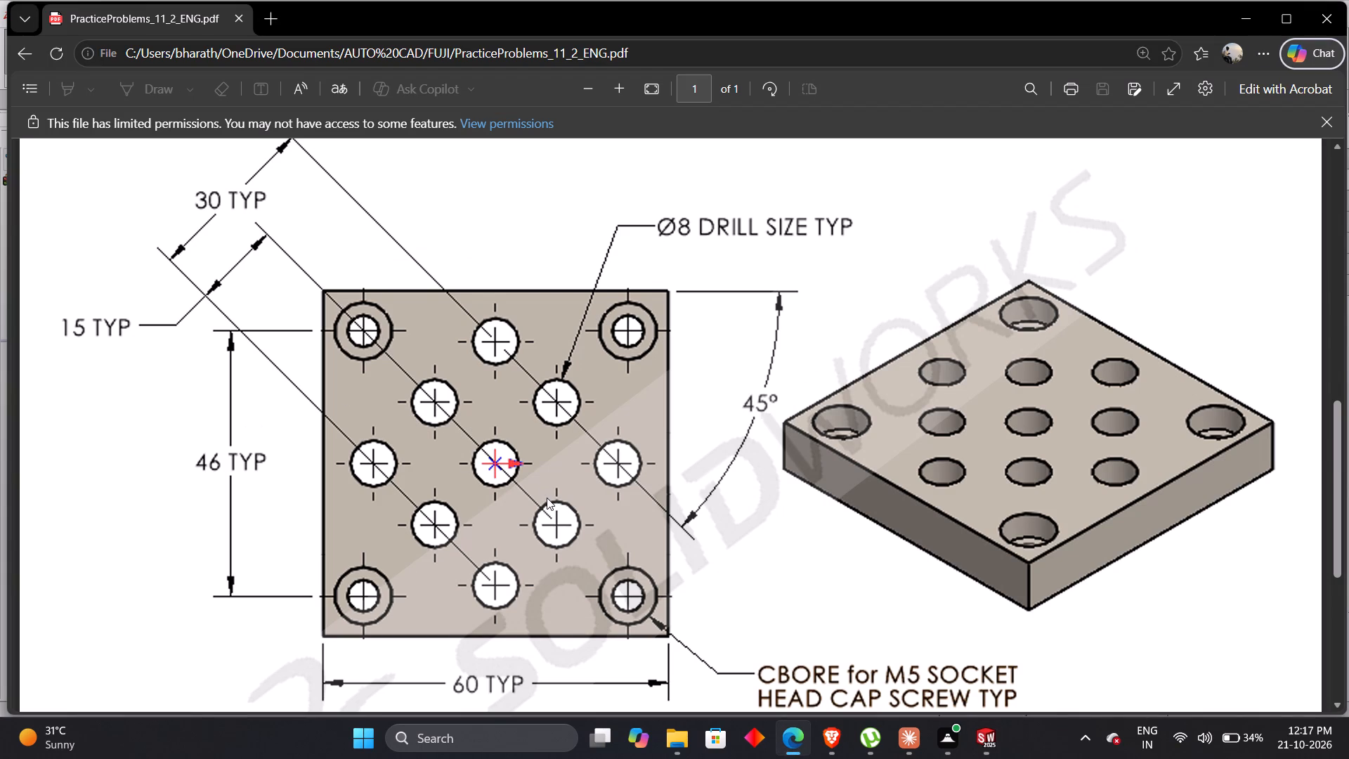
key("alt+Tab")
key("alt+Tab")
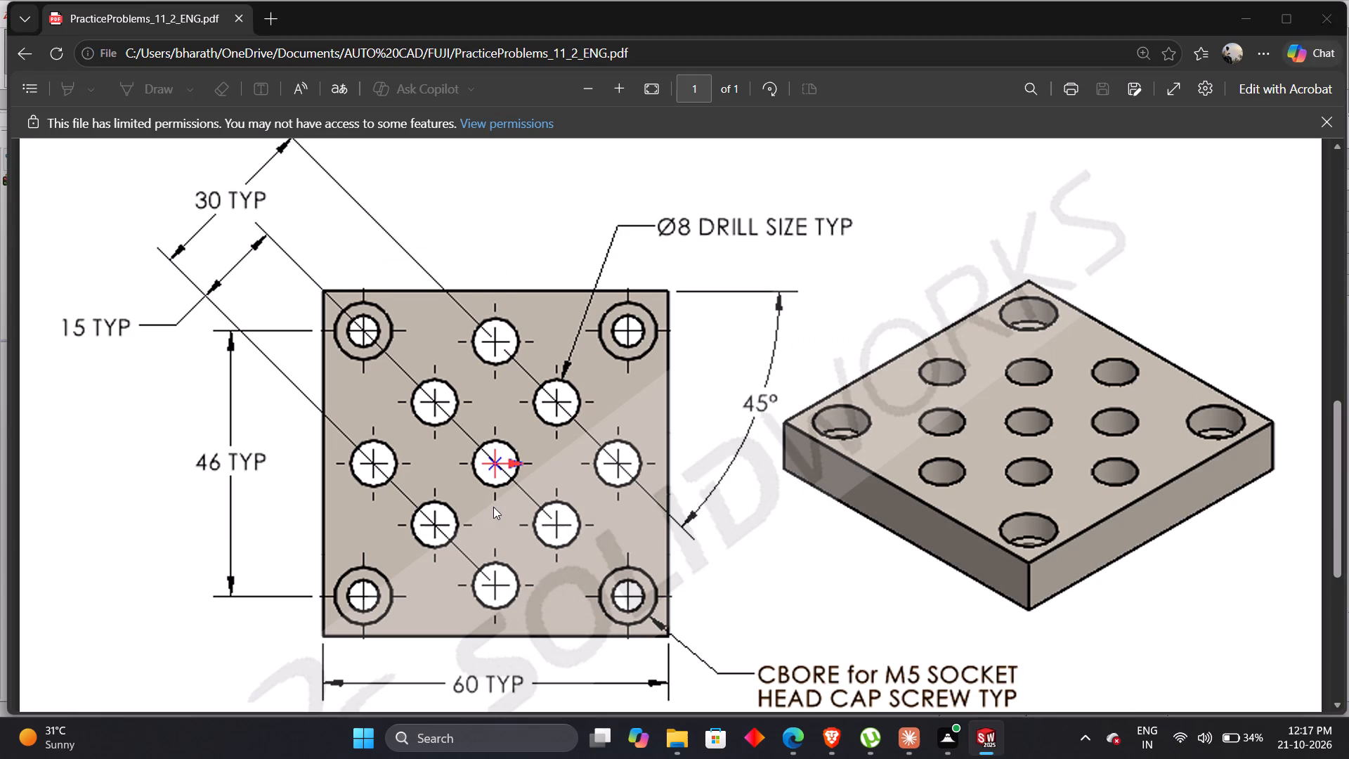
key("alt+Tab")
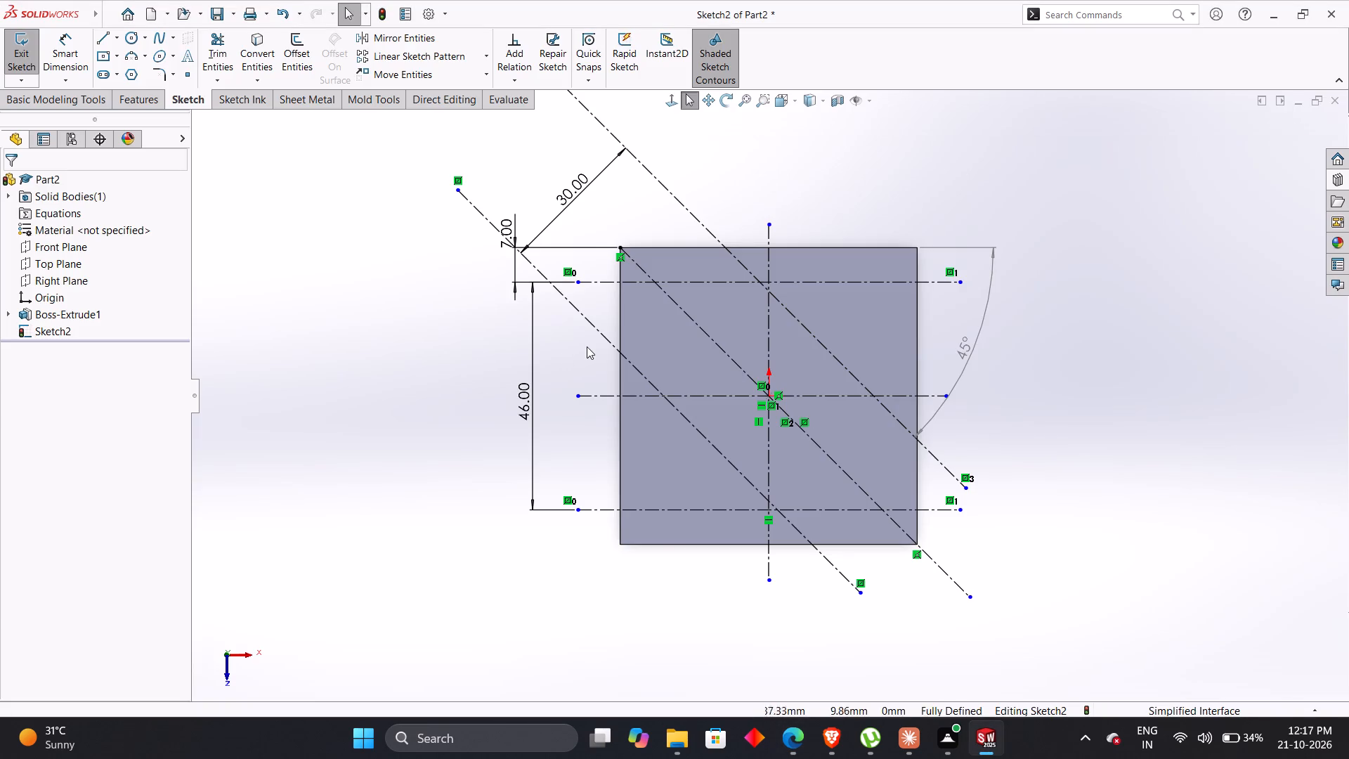
key("alt+Tab")
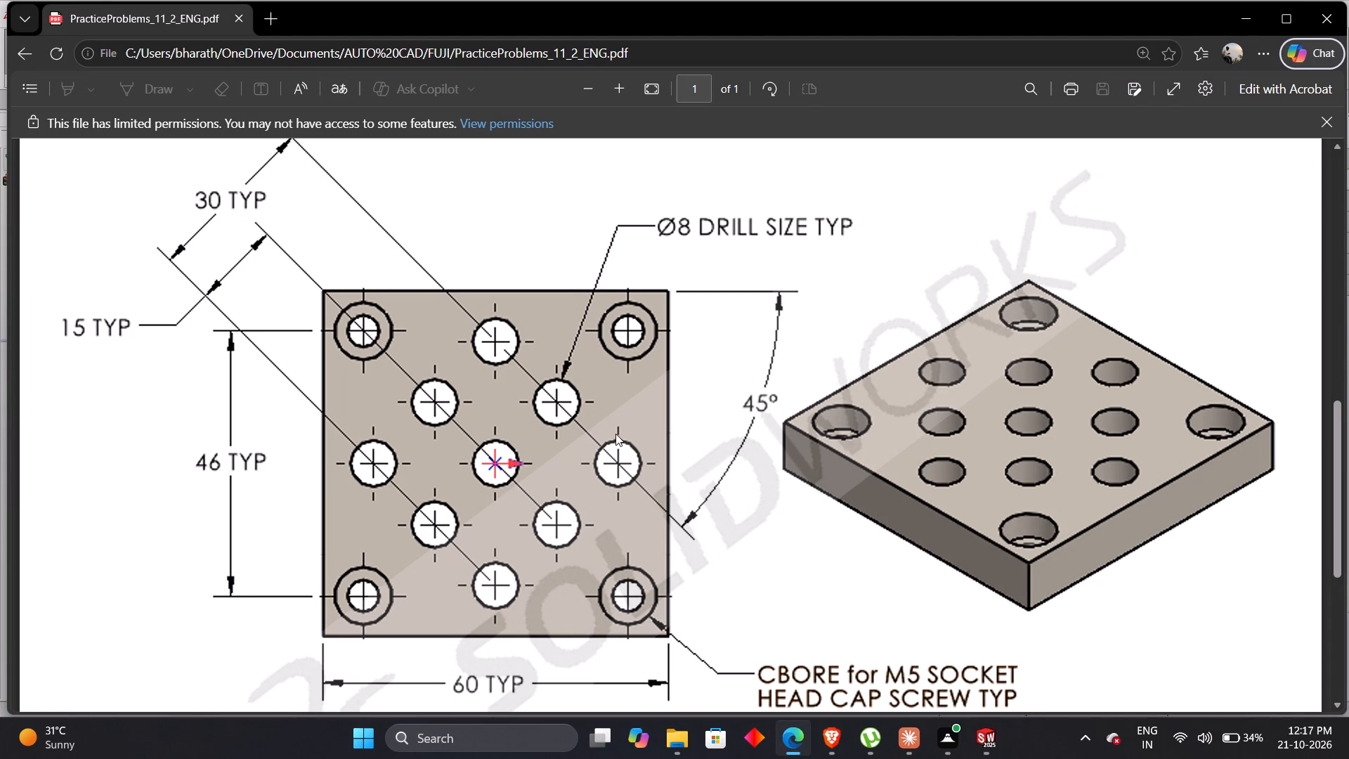
key("alt+Tab")
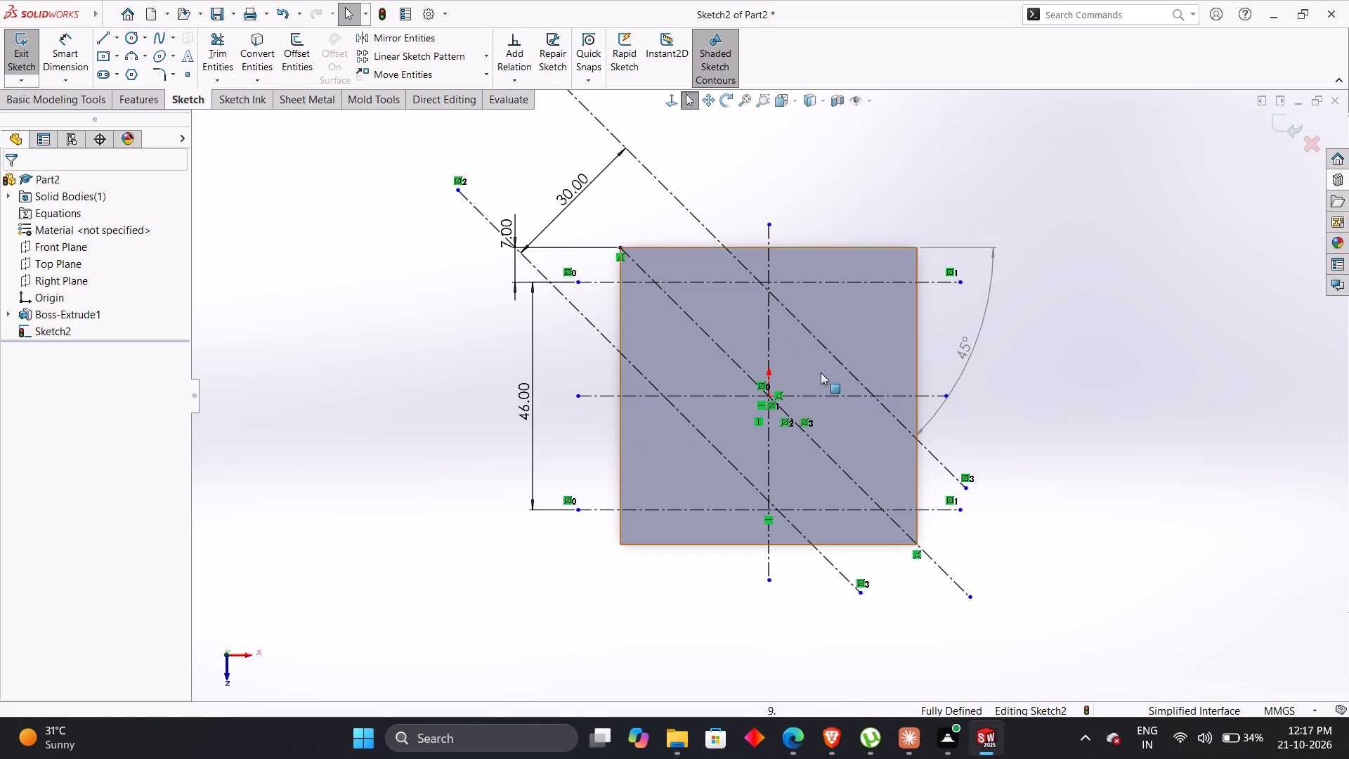
key("alt+Tab")
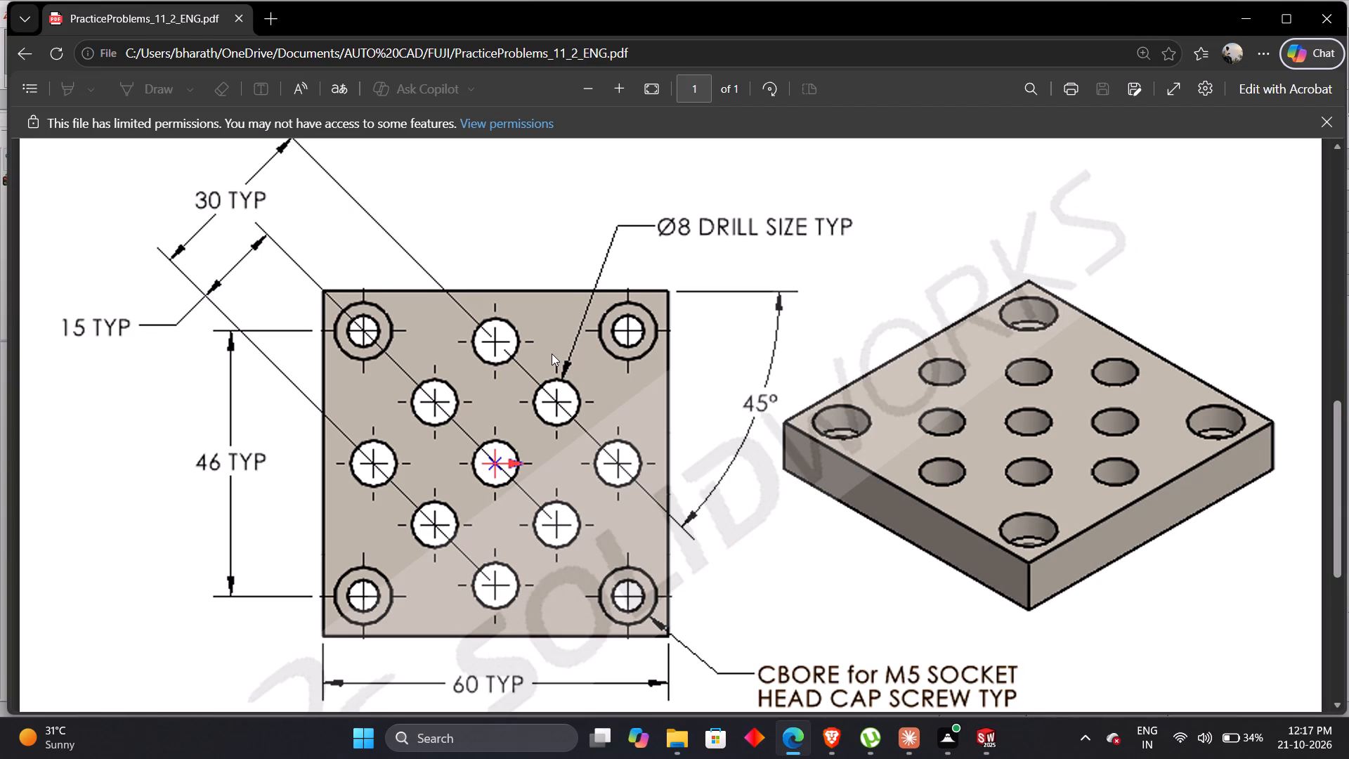
key("alt+Tab")
key("alt+Tab")
key("alt+Tab")
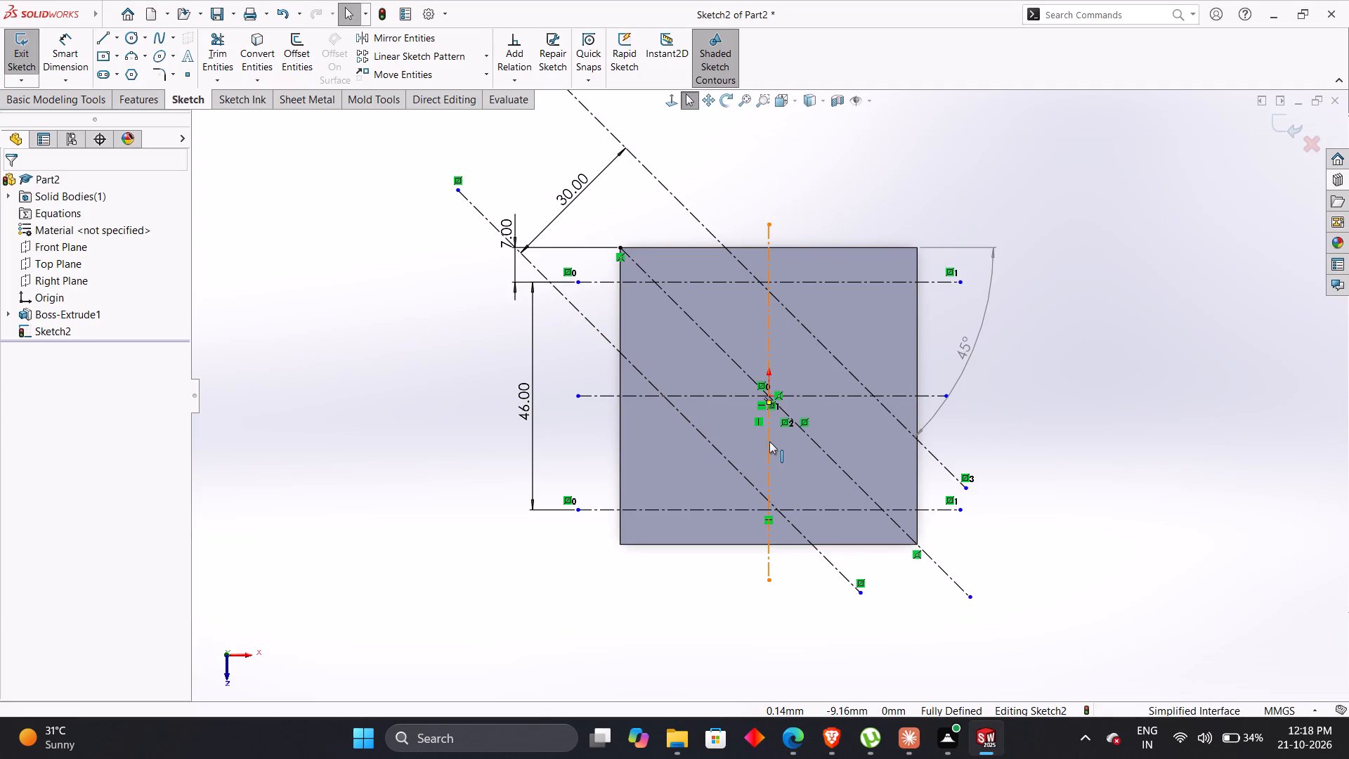
key("alt+Tab")
key("alt+Tab")
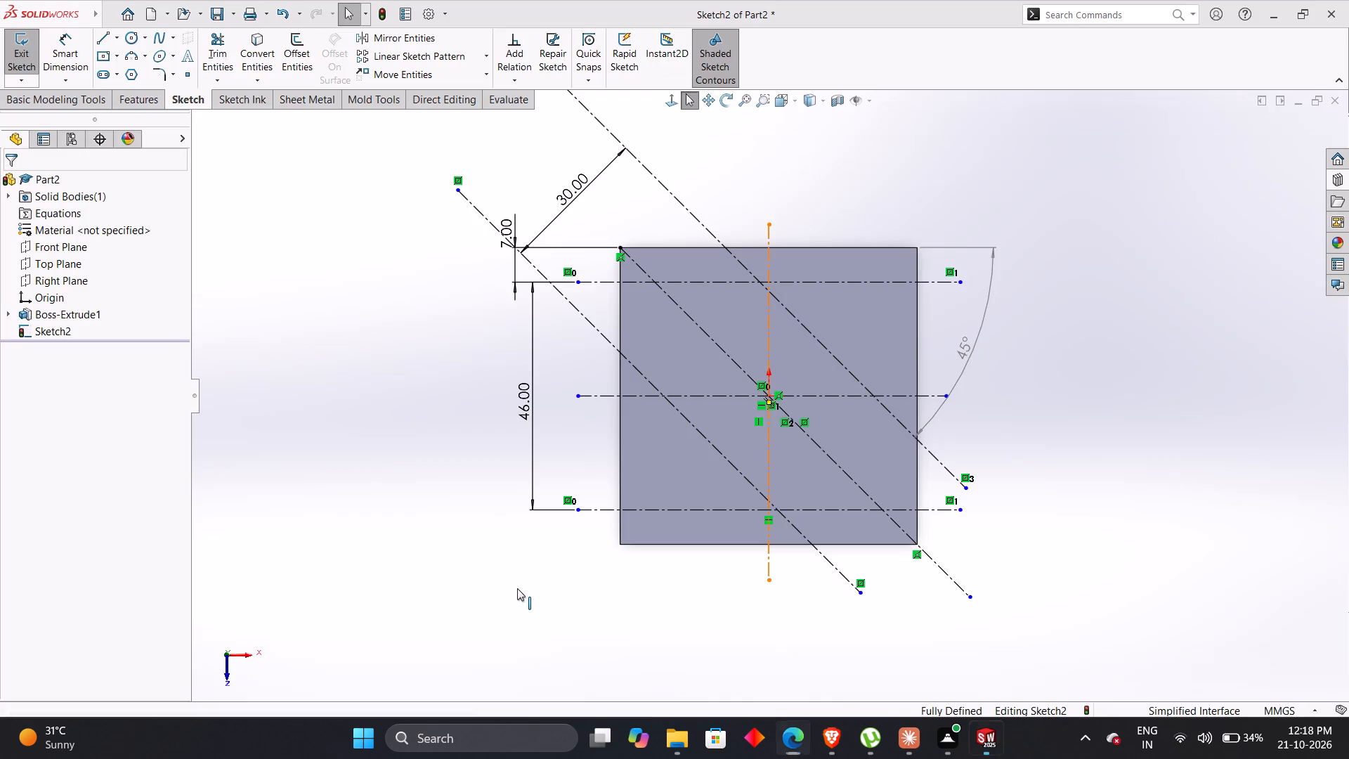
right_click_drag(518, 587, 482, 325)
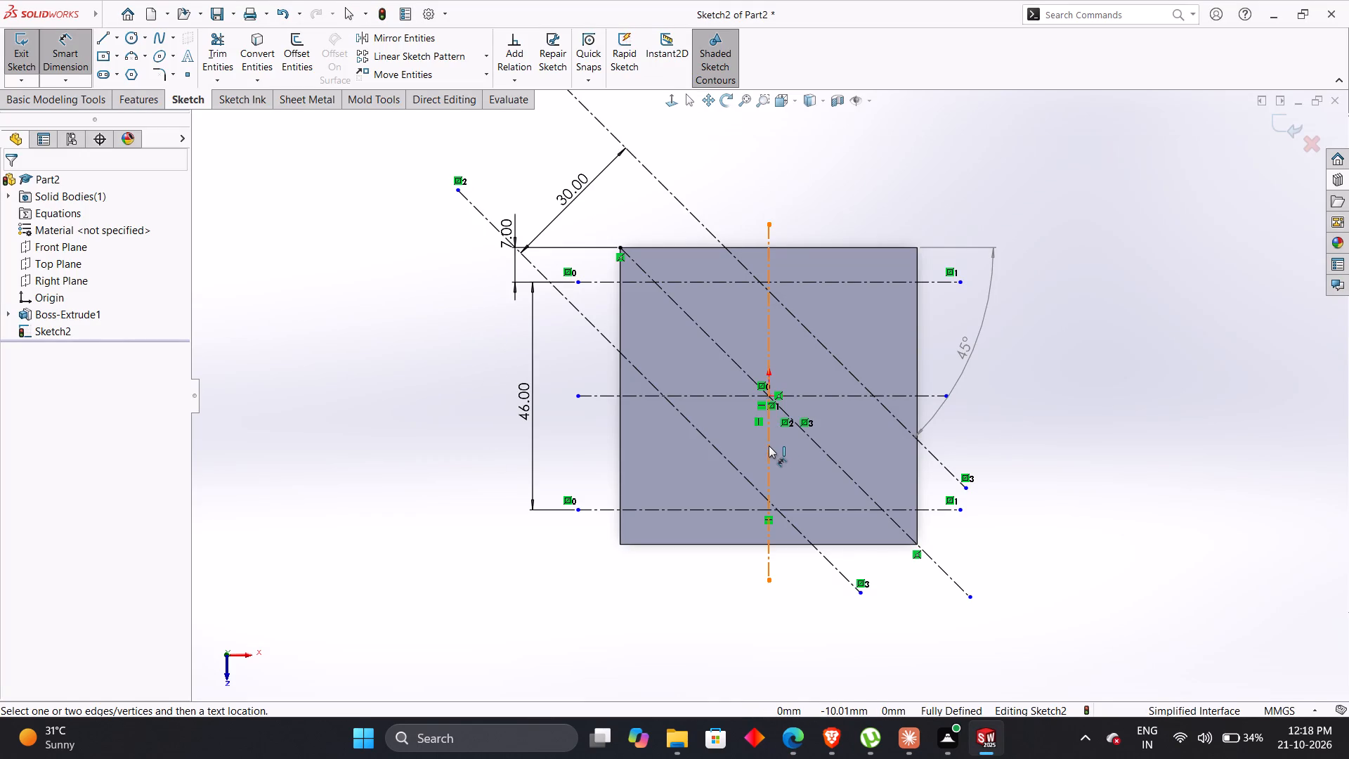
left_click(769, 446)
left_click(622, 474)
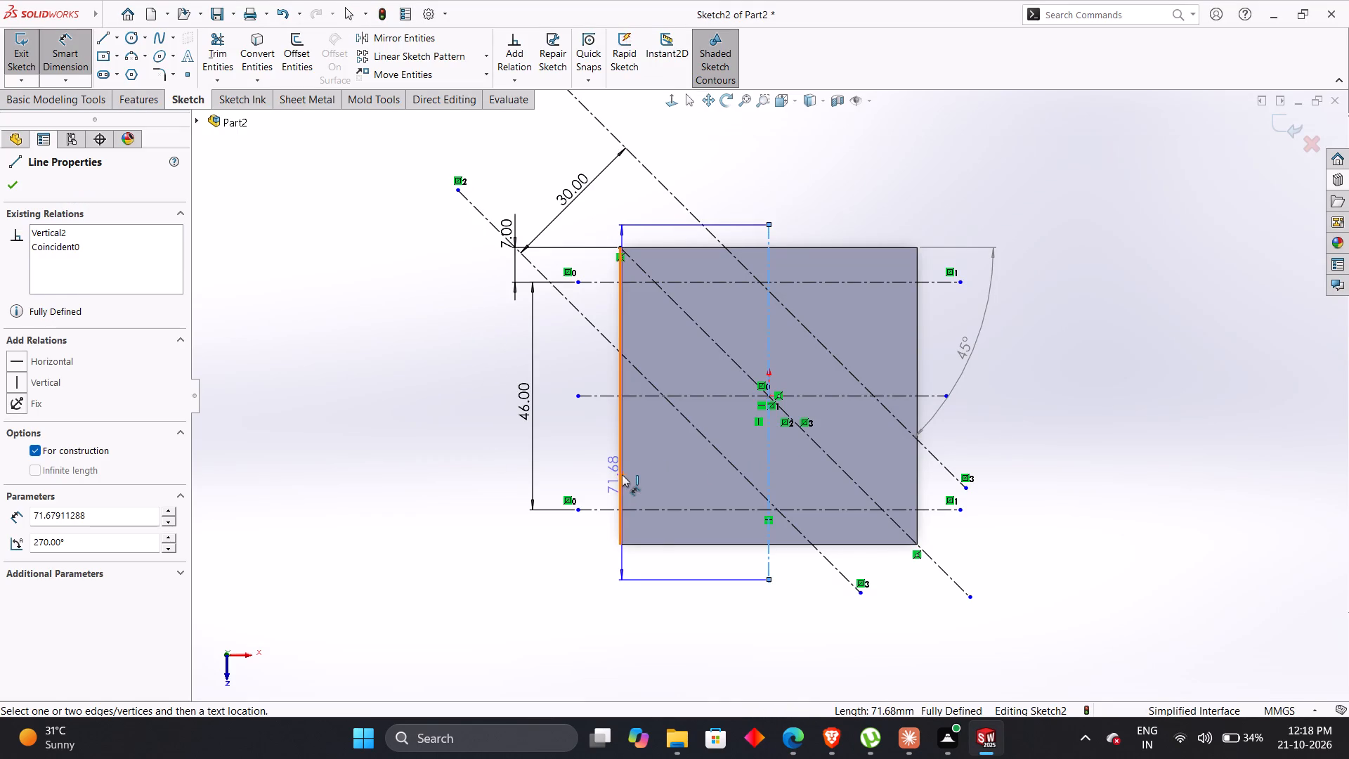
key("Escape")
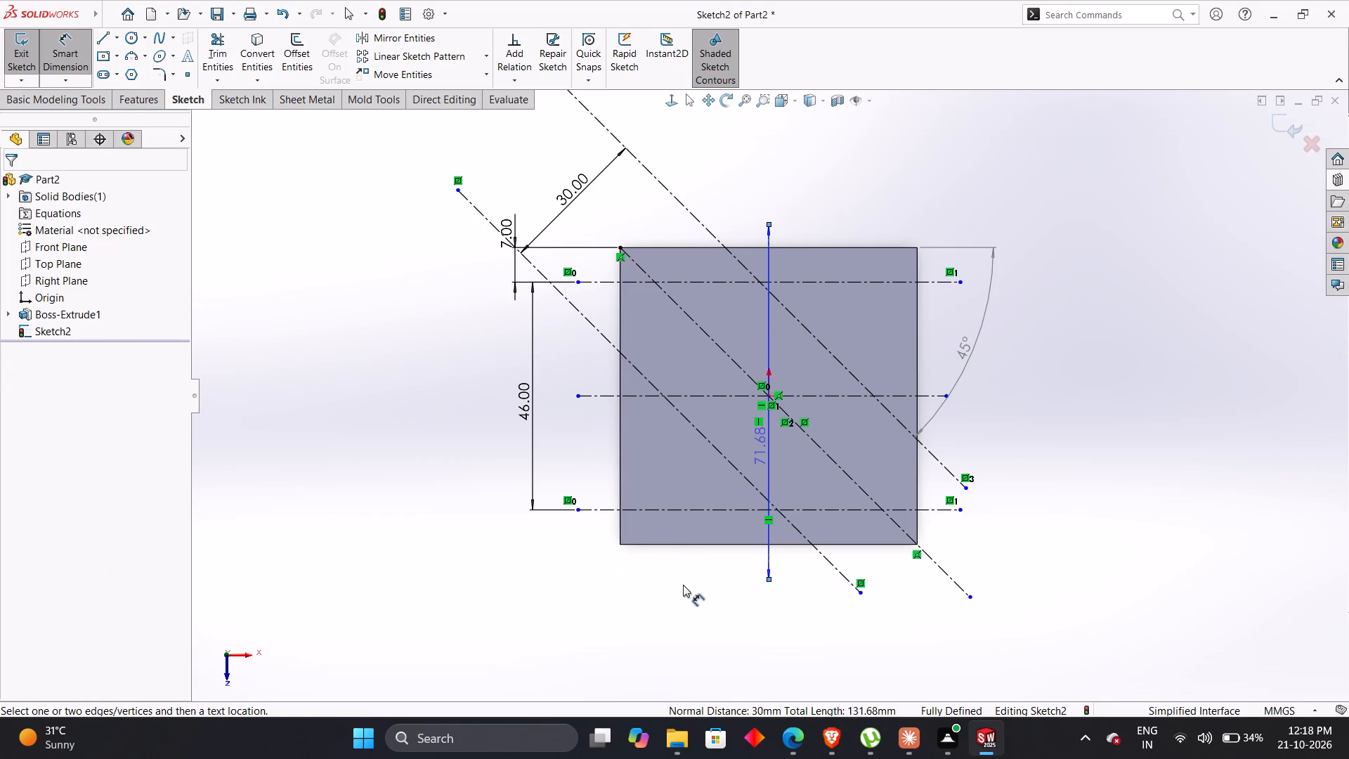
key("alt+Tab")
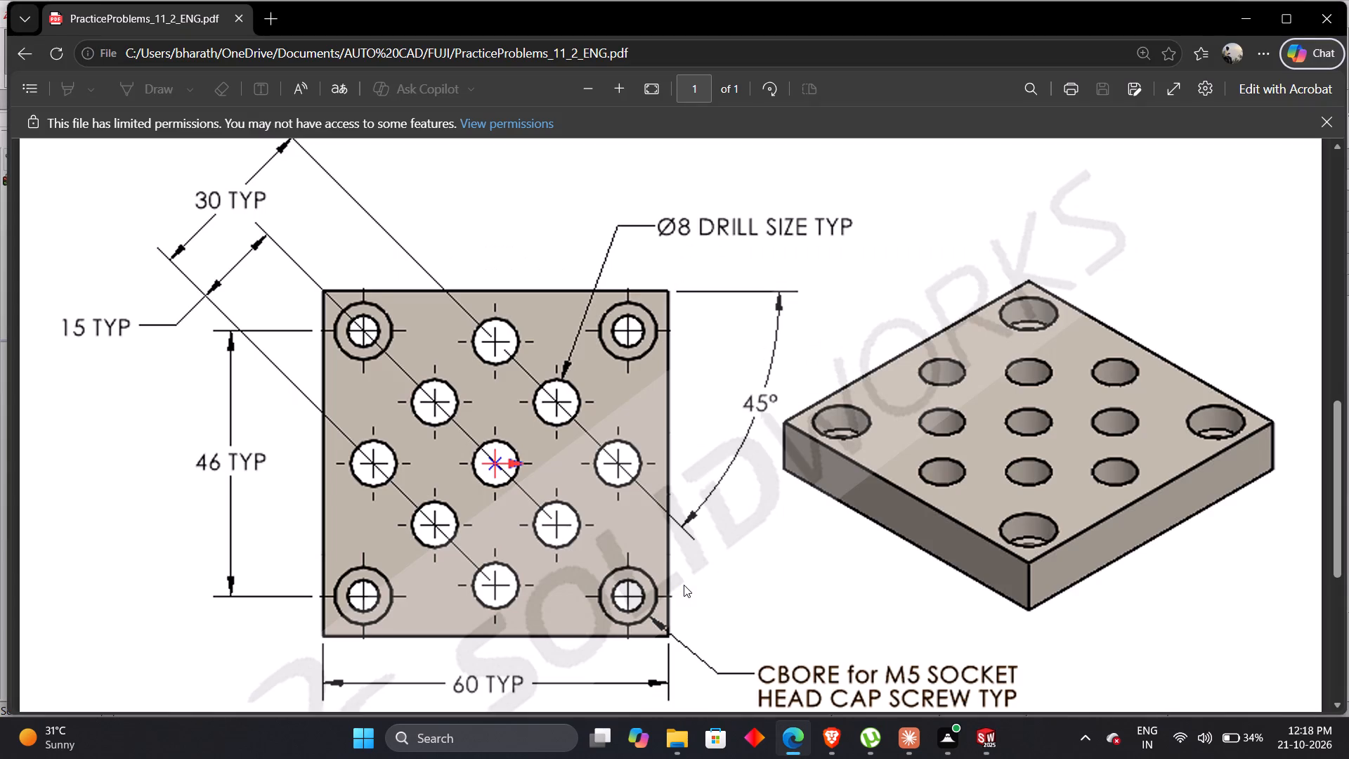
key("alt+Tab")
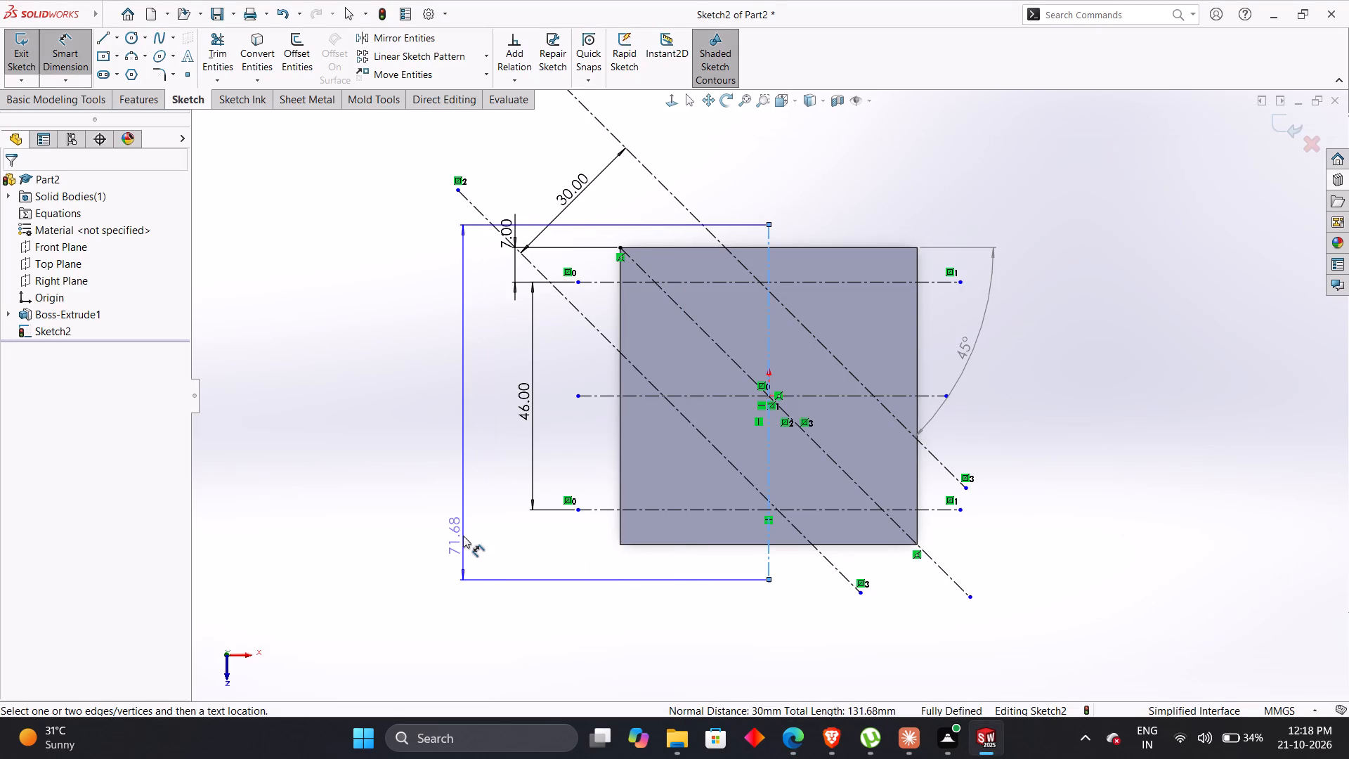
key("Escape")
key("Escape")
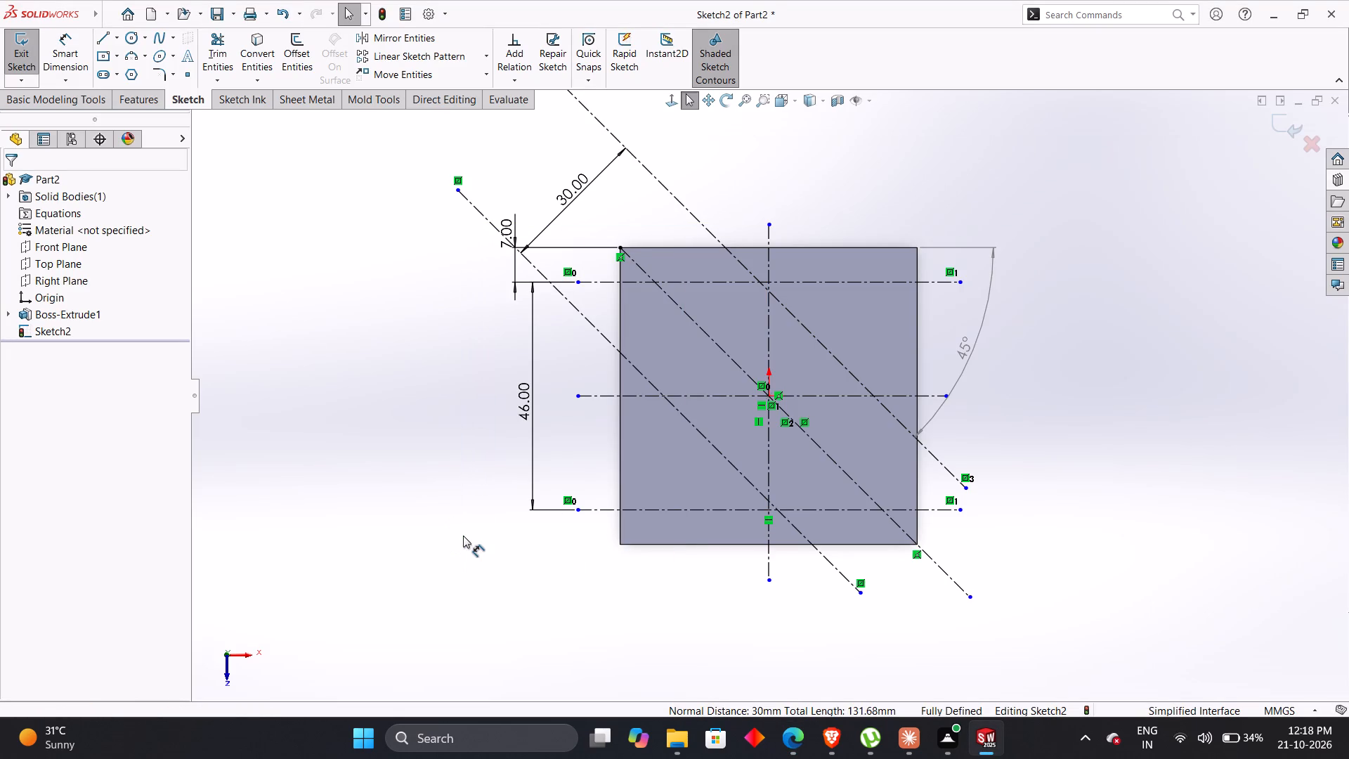
Examine the PDF drawing's counterbore hole callout, corner hole spacing and plate dimensions in Microsoft Edge, and return to the SOLIDWORKS sketch.
key("alt+Tab")
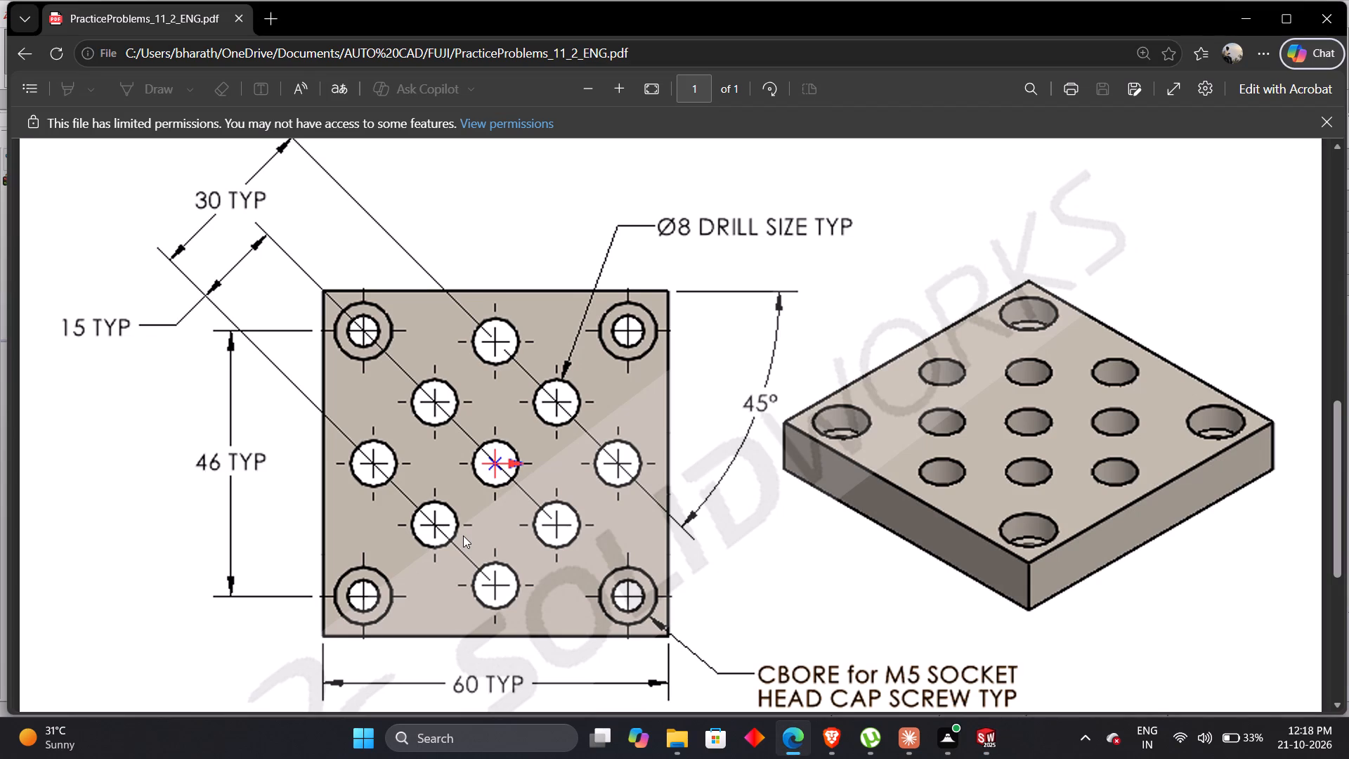
scroll(637, 524, "down", 7)
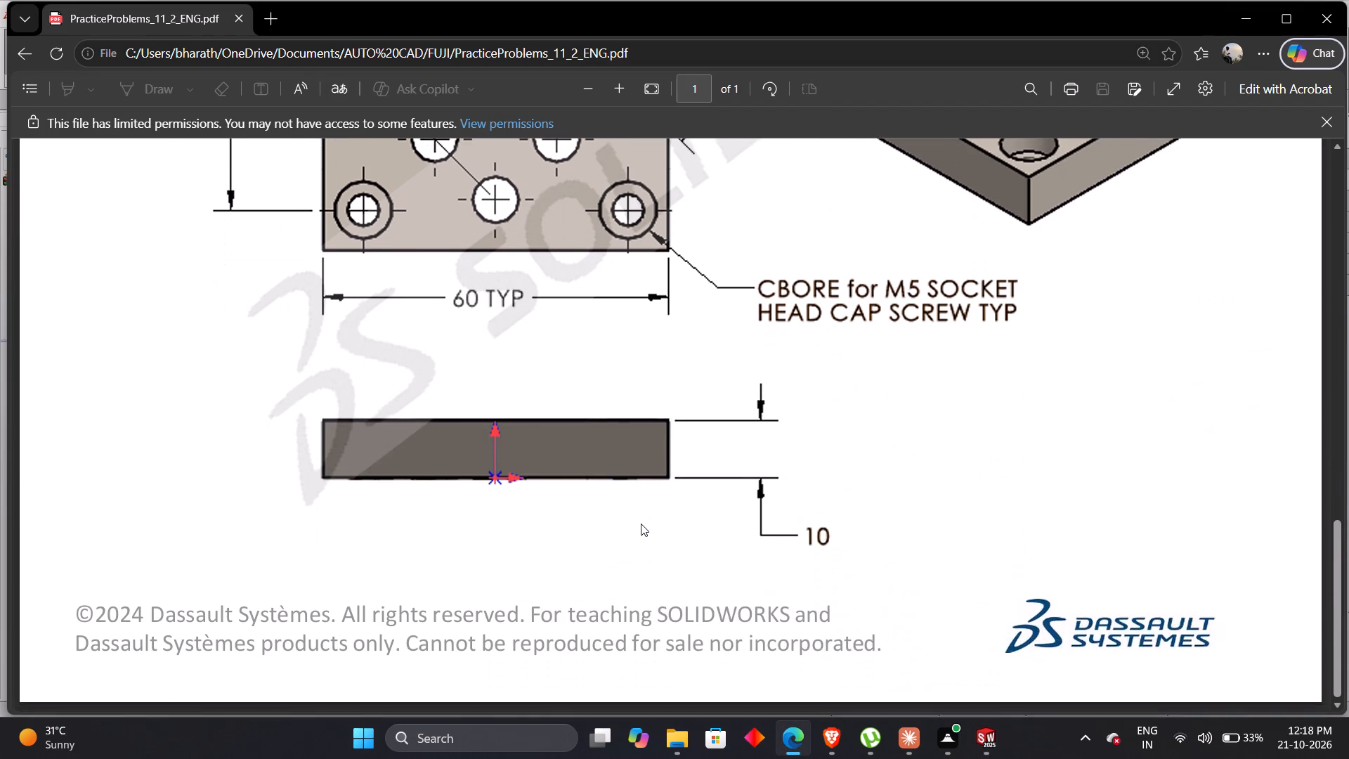
scroll(642, 524, "up", 5)
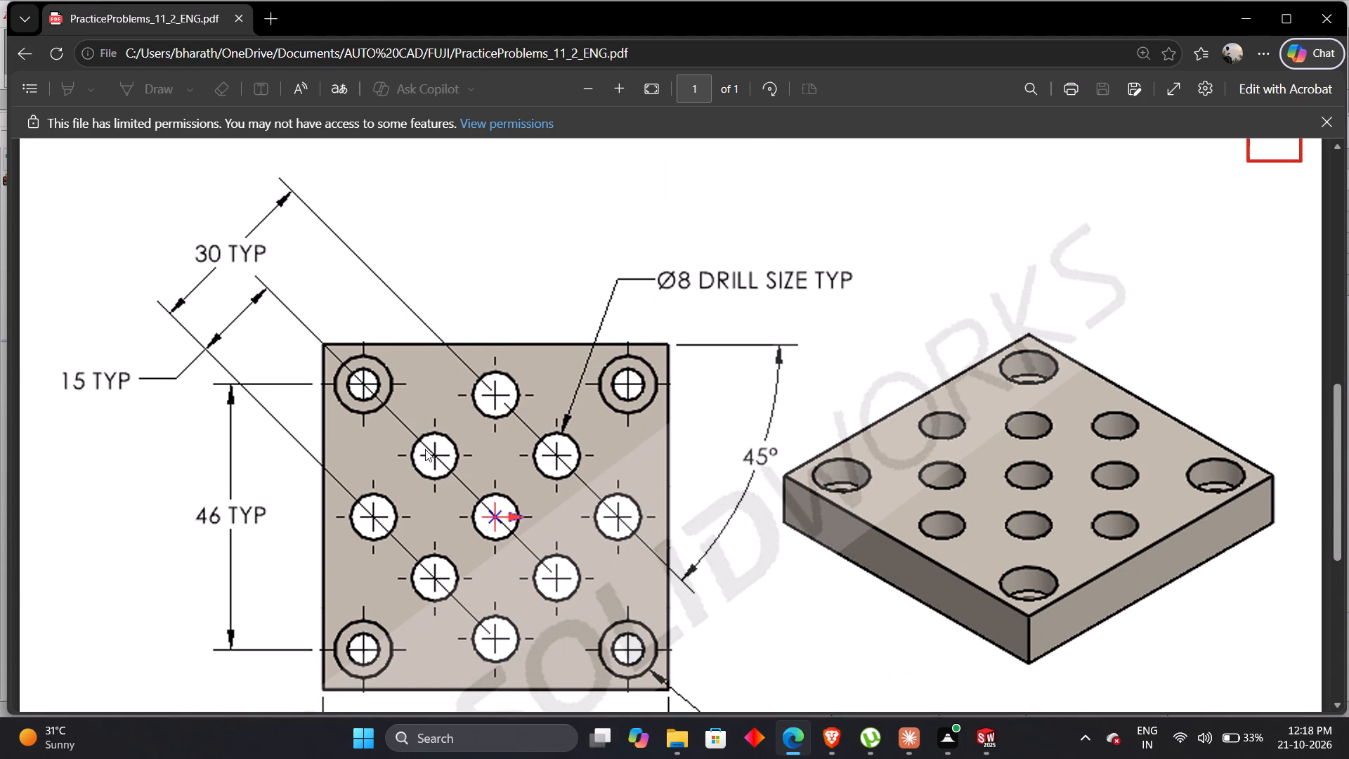
scroll(562, 623, "up", 1)
scroll(572, 628, "down", 3)
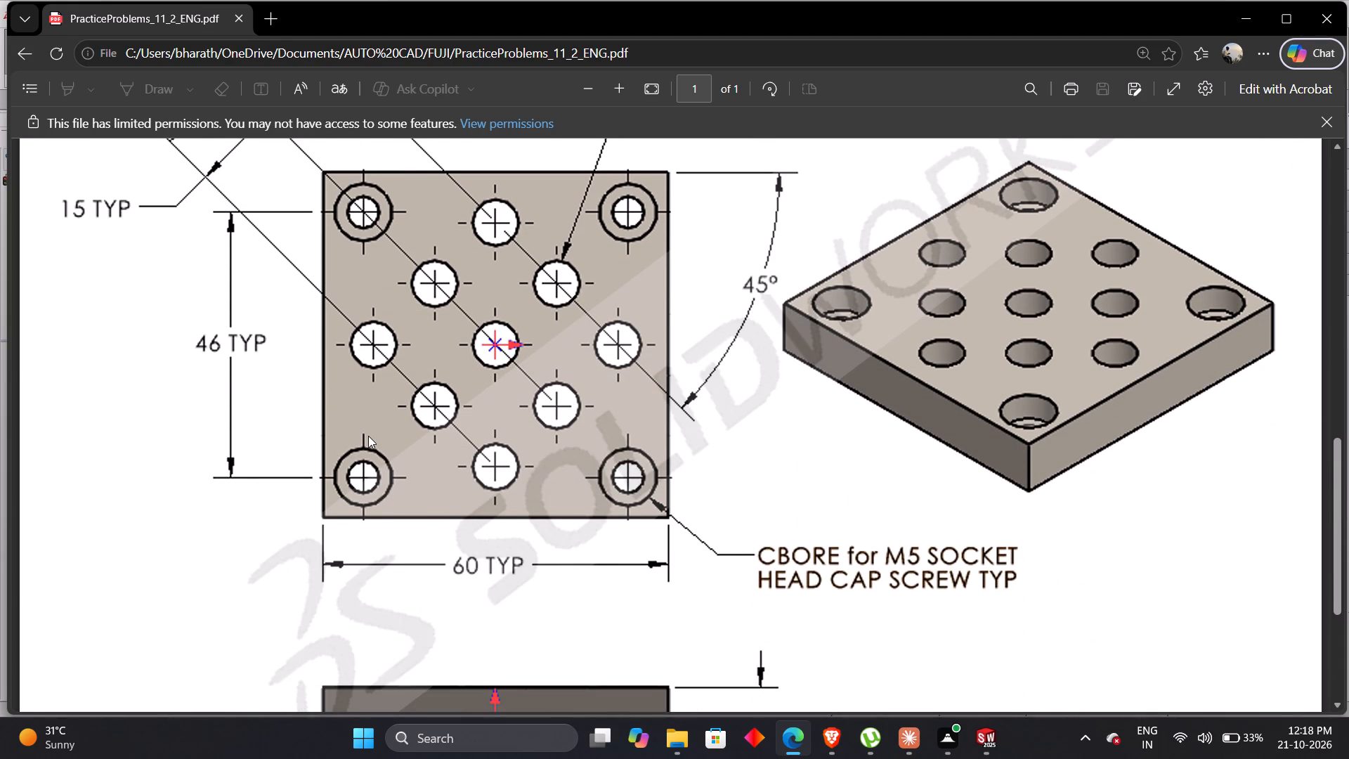
scroll(372, 449, "up", 1, "alt")
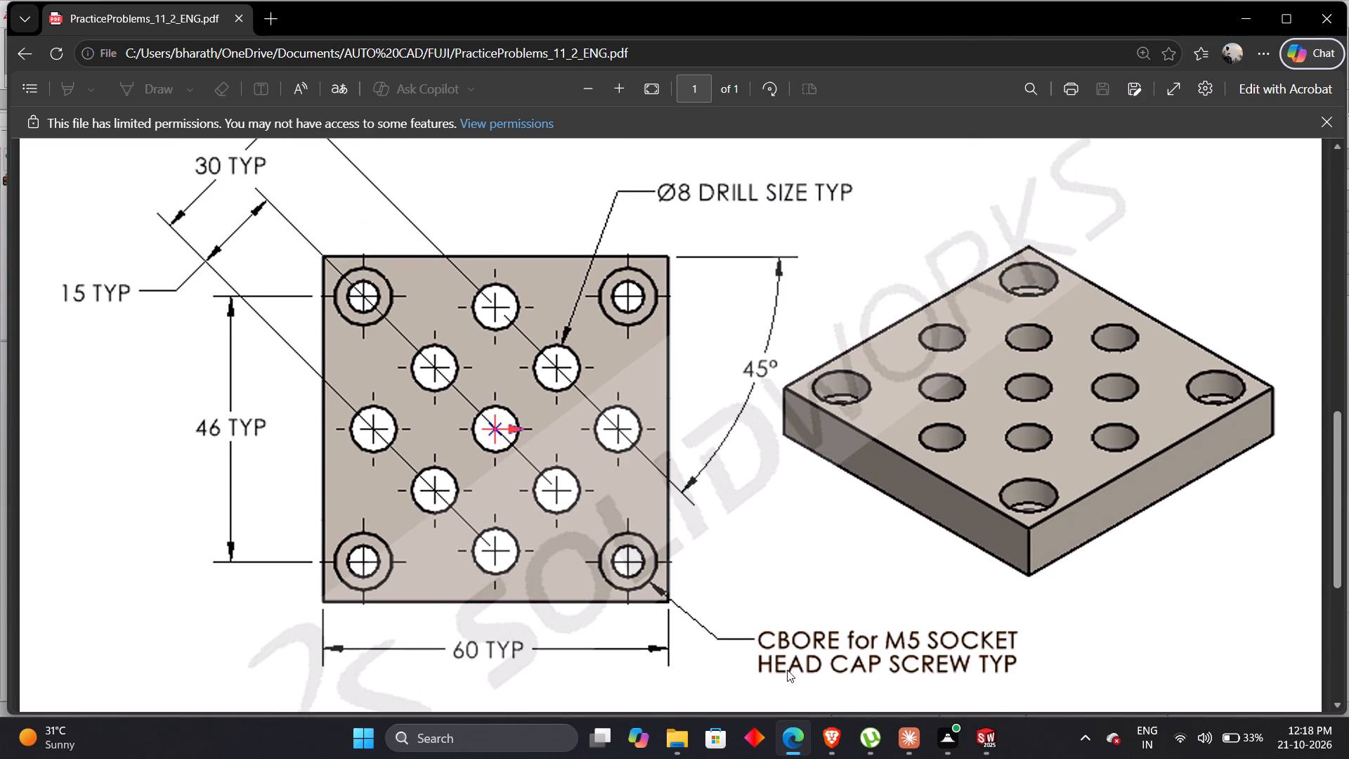
key("alt+Tab")
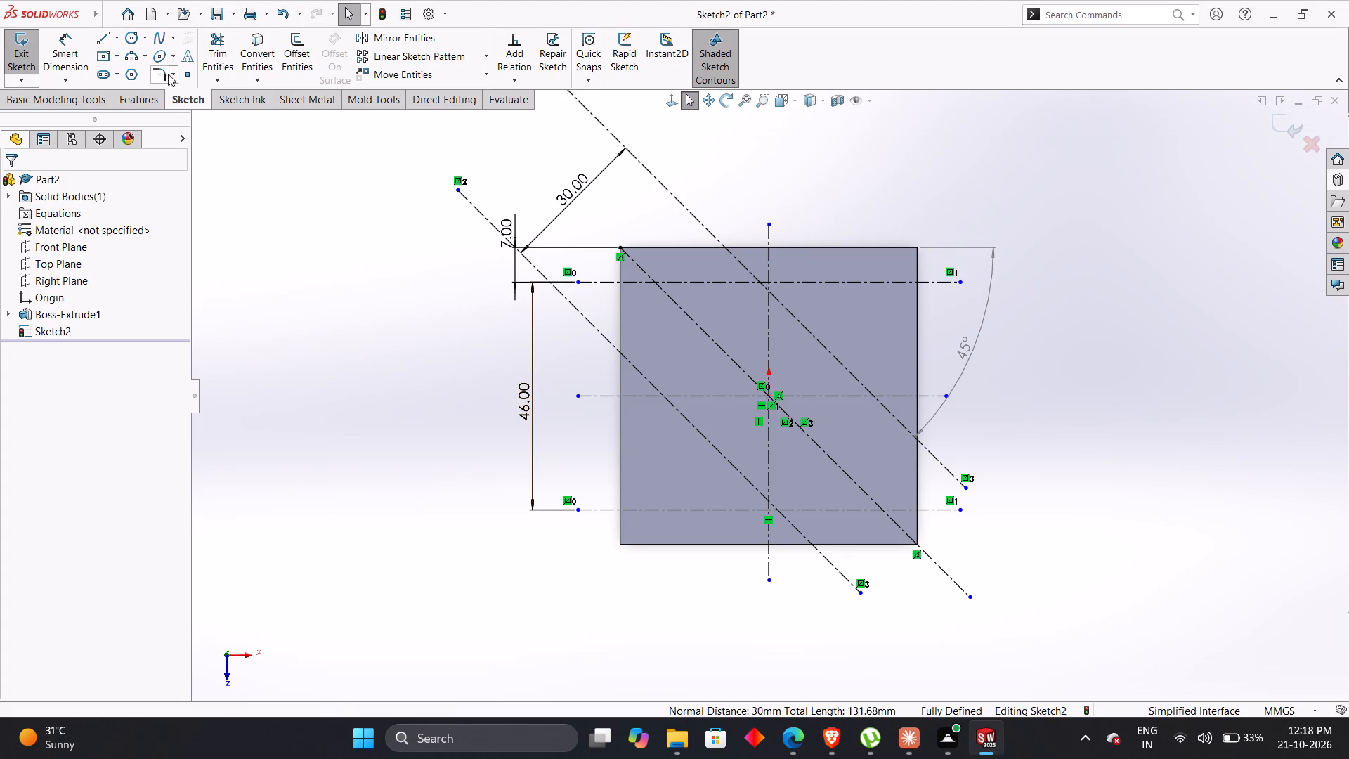
Place four sketch points near the plate's corners, two each on the lower and upper horizontal centerlines.
left_click(185, 73)
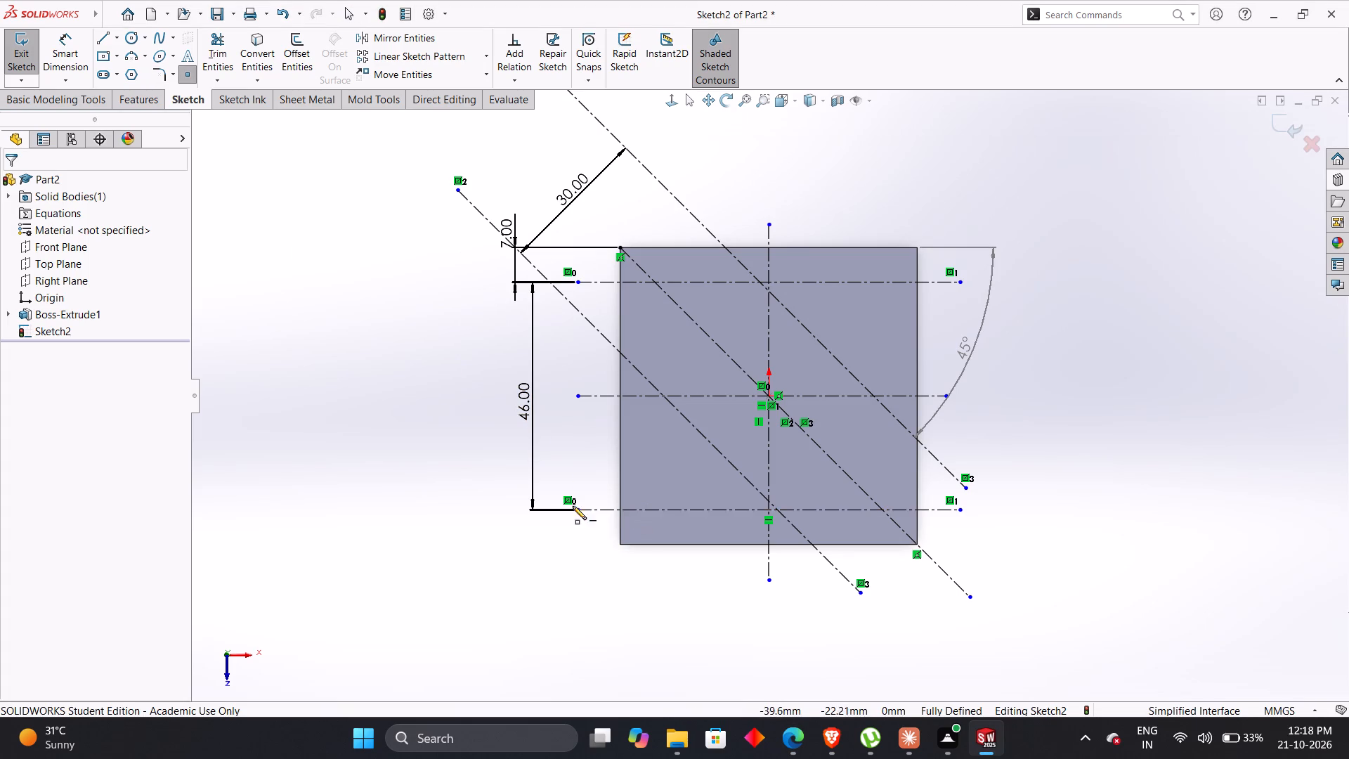
left_click(648, 510)
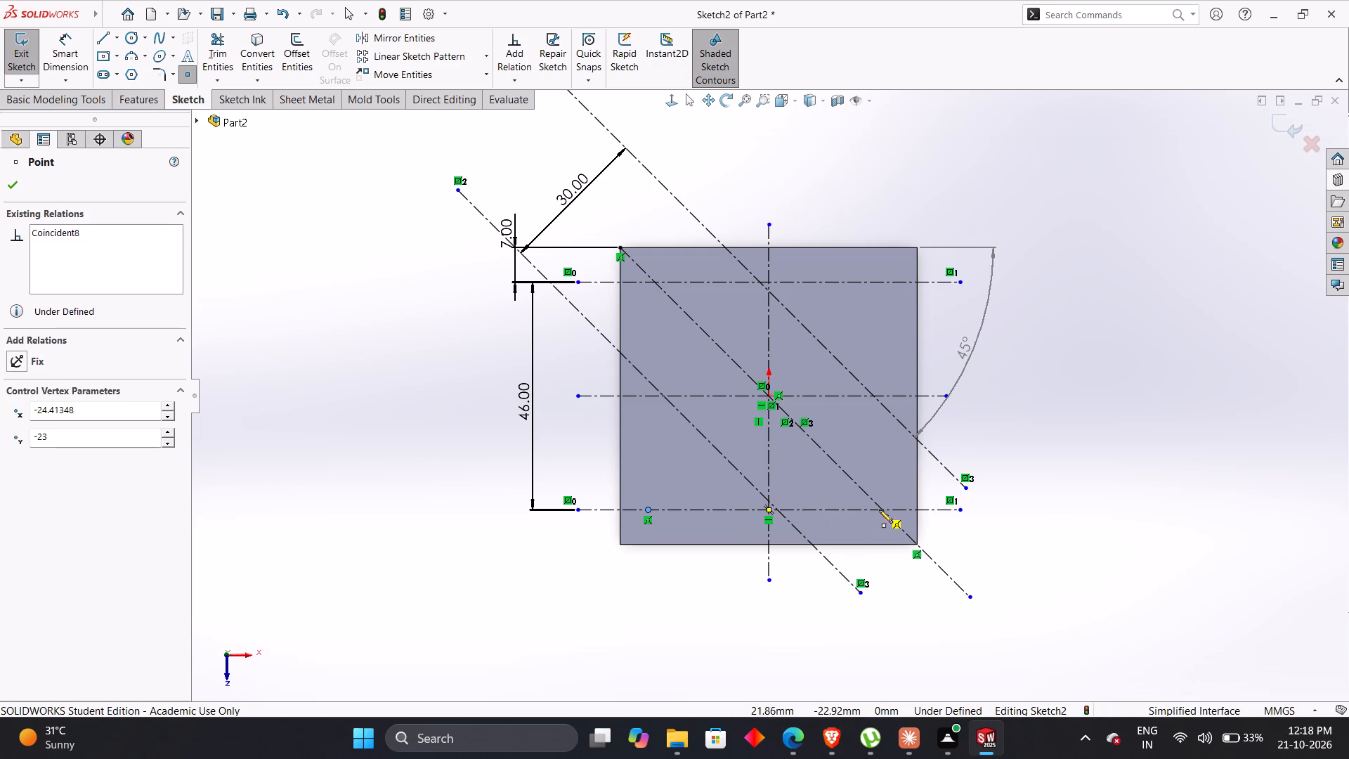
left_click(883, 510)
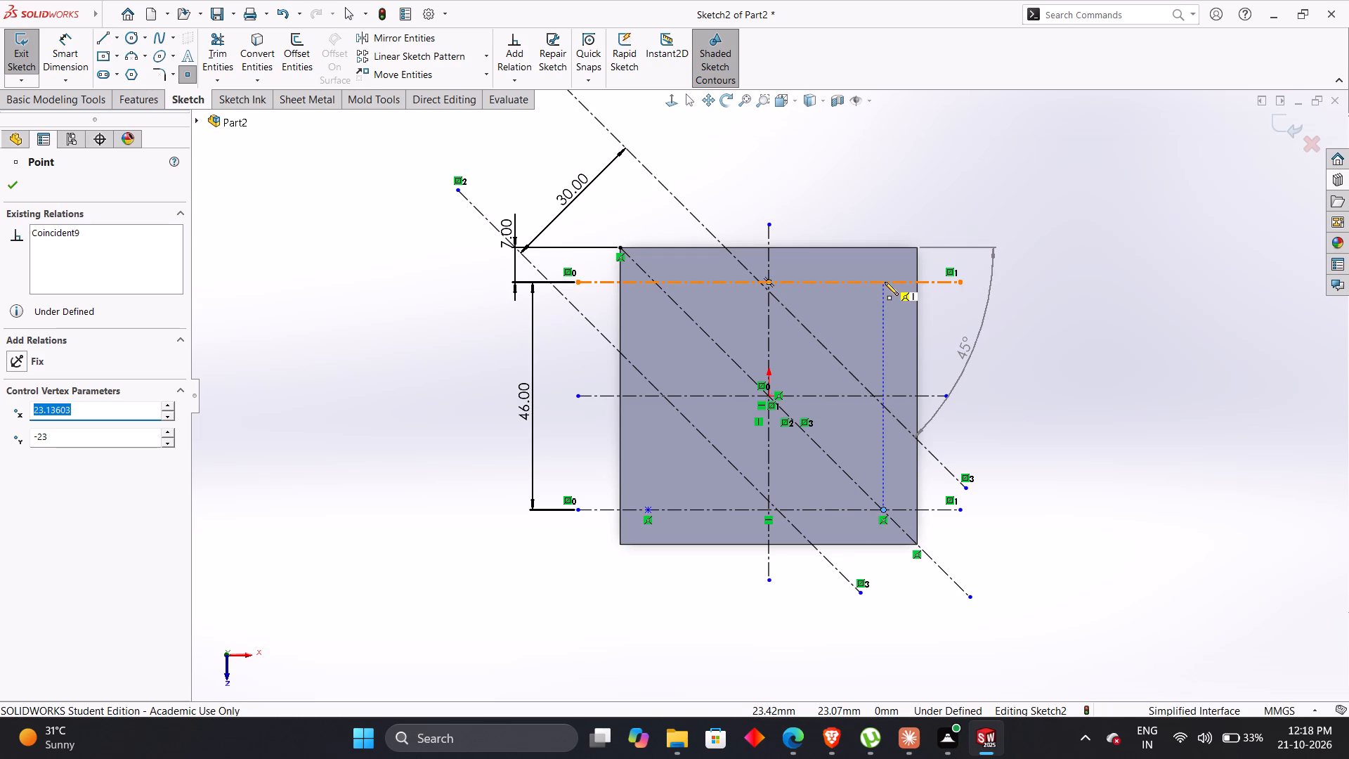
left_click(885, 282)
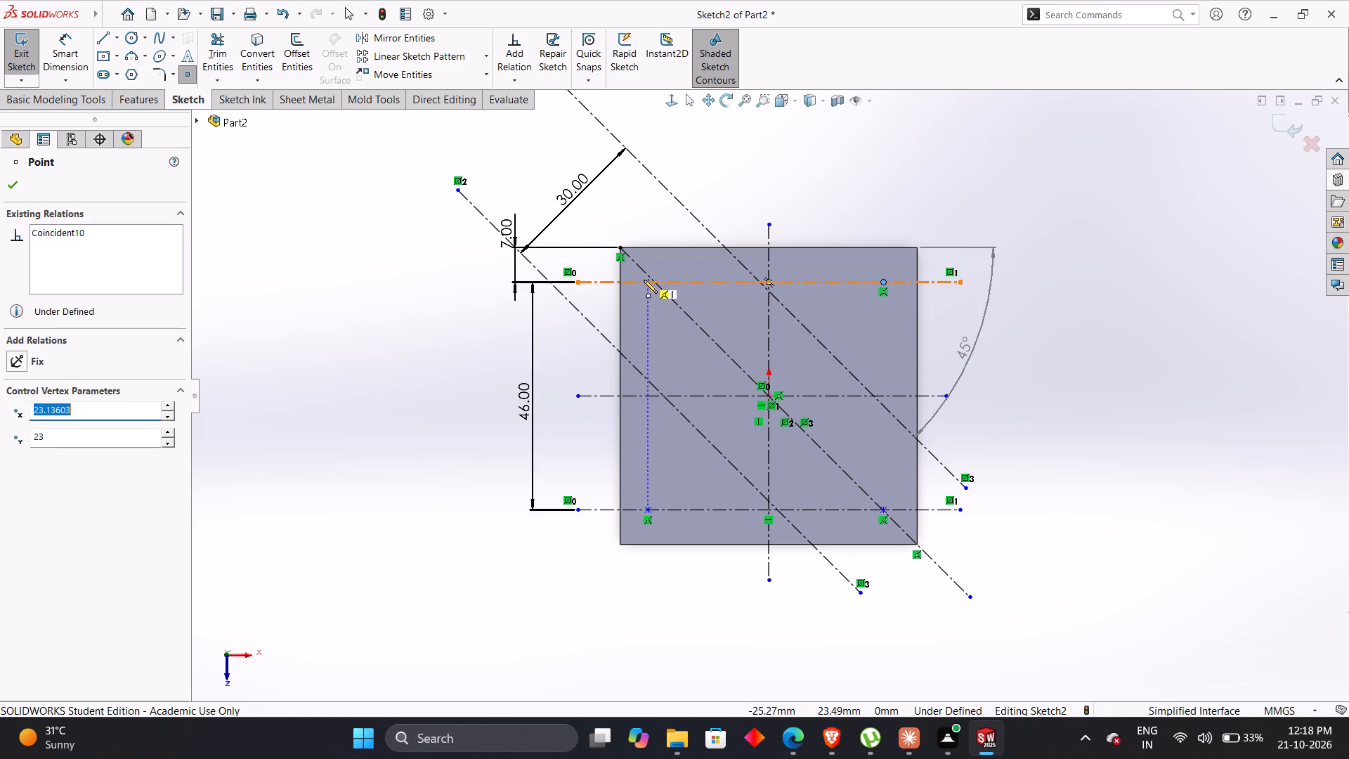
left_click(647, 281)
key("Escape")
key("Escape")
Dimension the horizontal distance between the two lower corner points as 46 mm.
right_click_drag(450, 571, 429, 338)
left_click(646, 507)
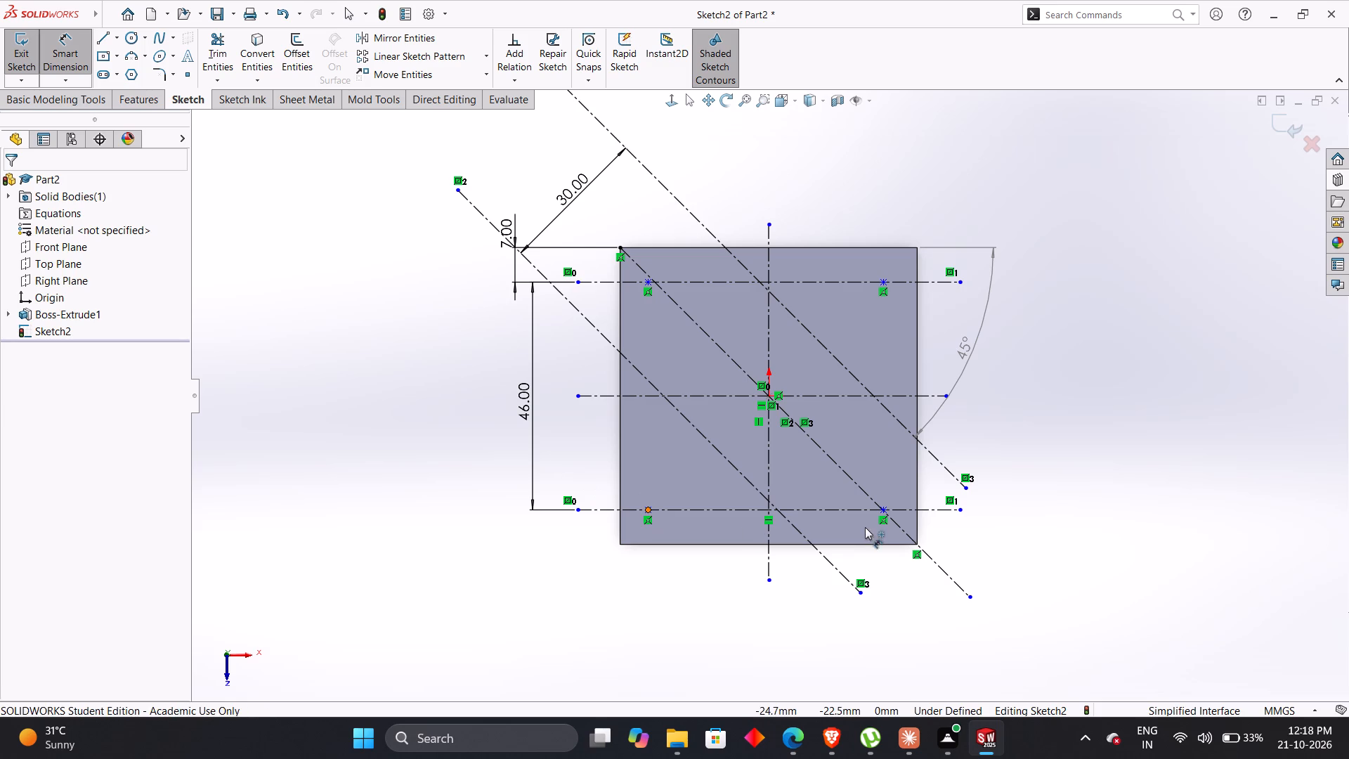
left_click(885, 510)
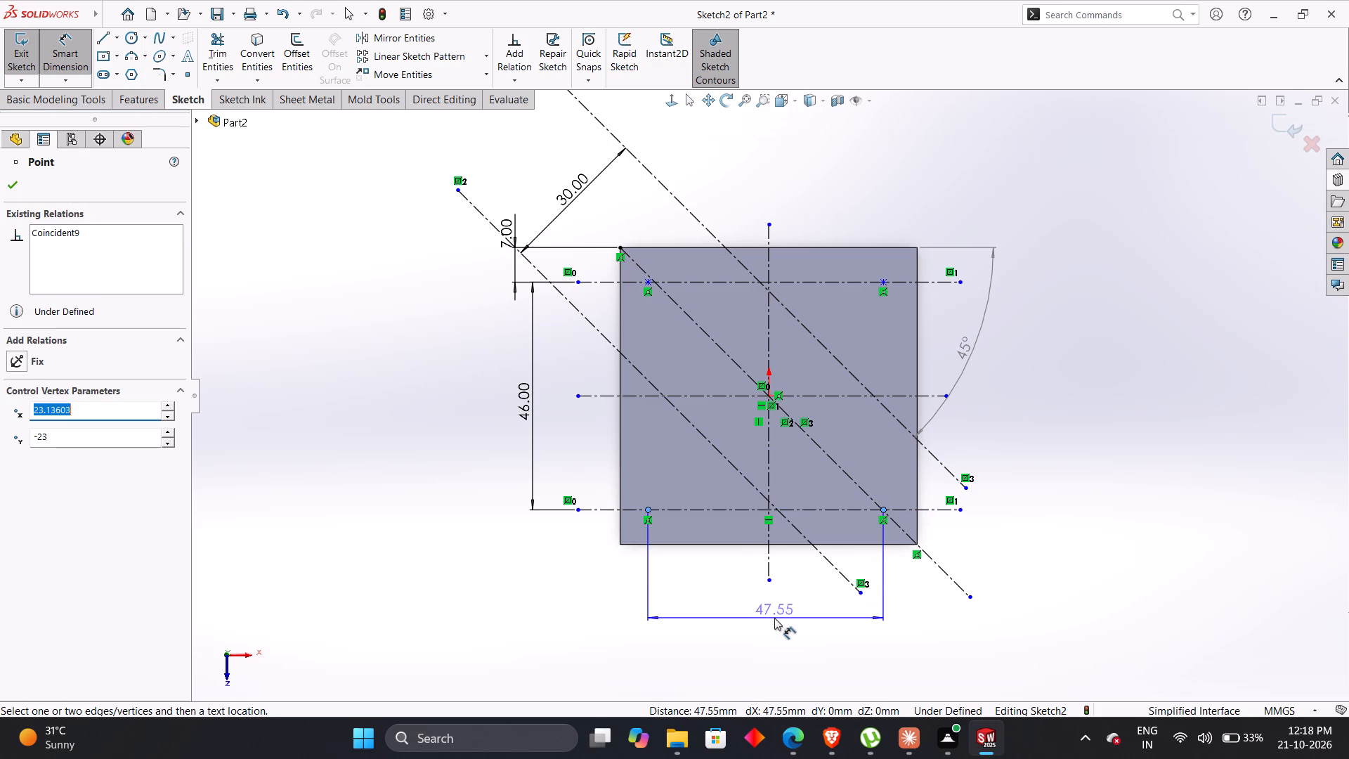
left_click(774, 618)
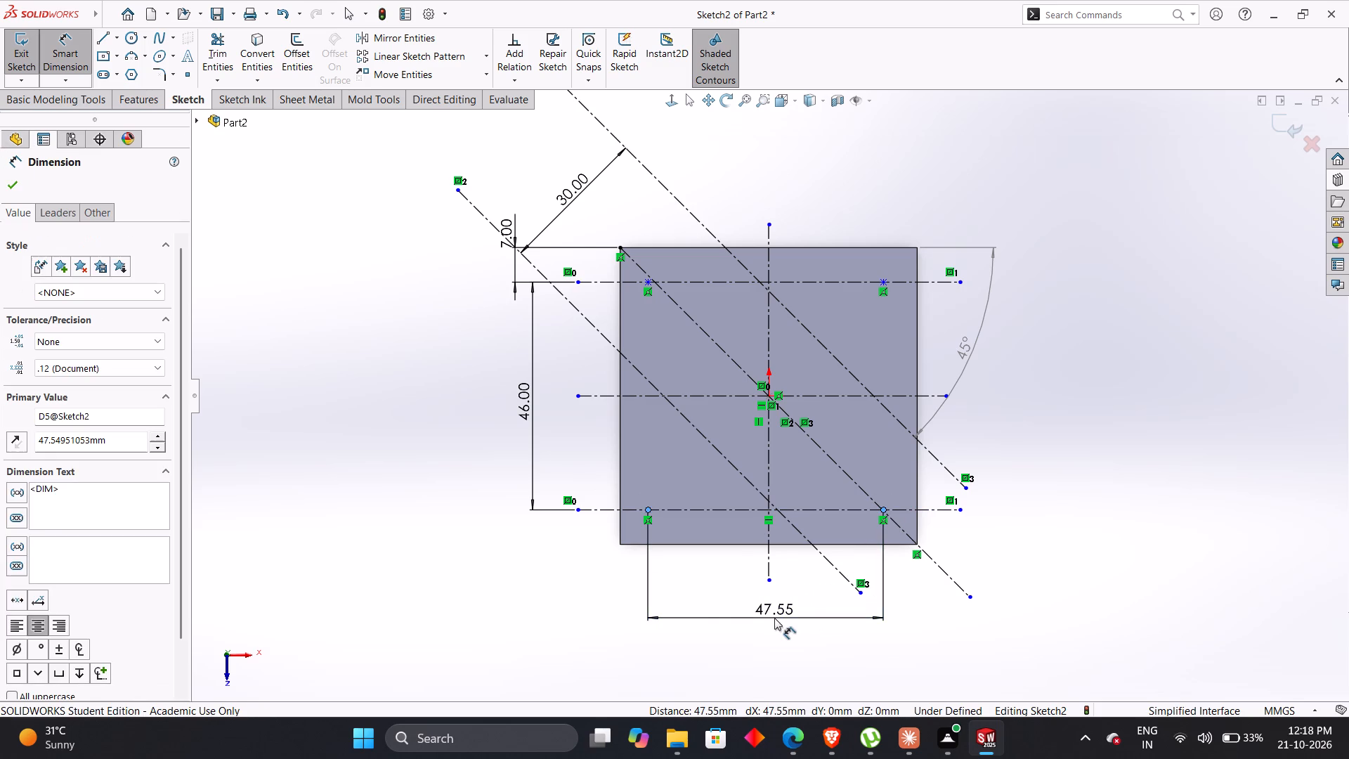
type("46")
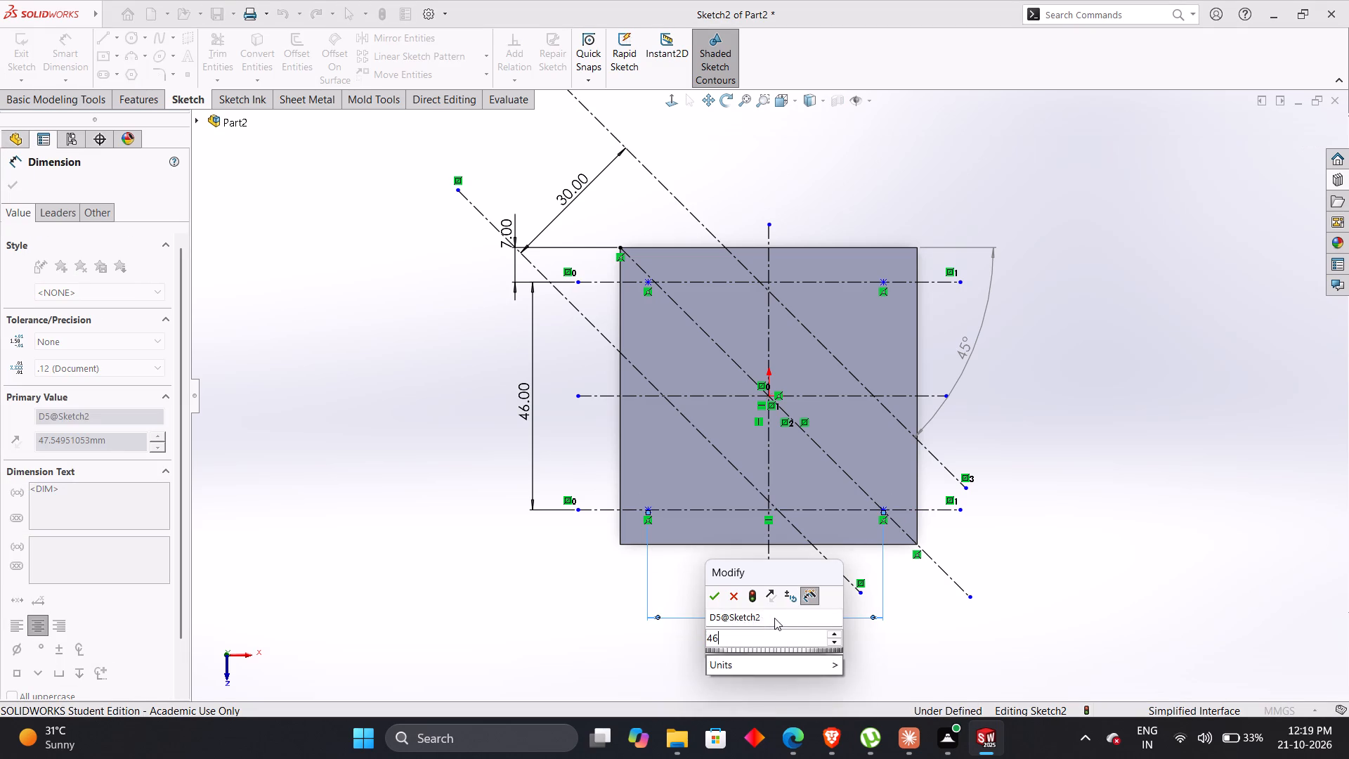
key("Return")
left_click(1073, 478)
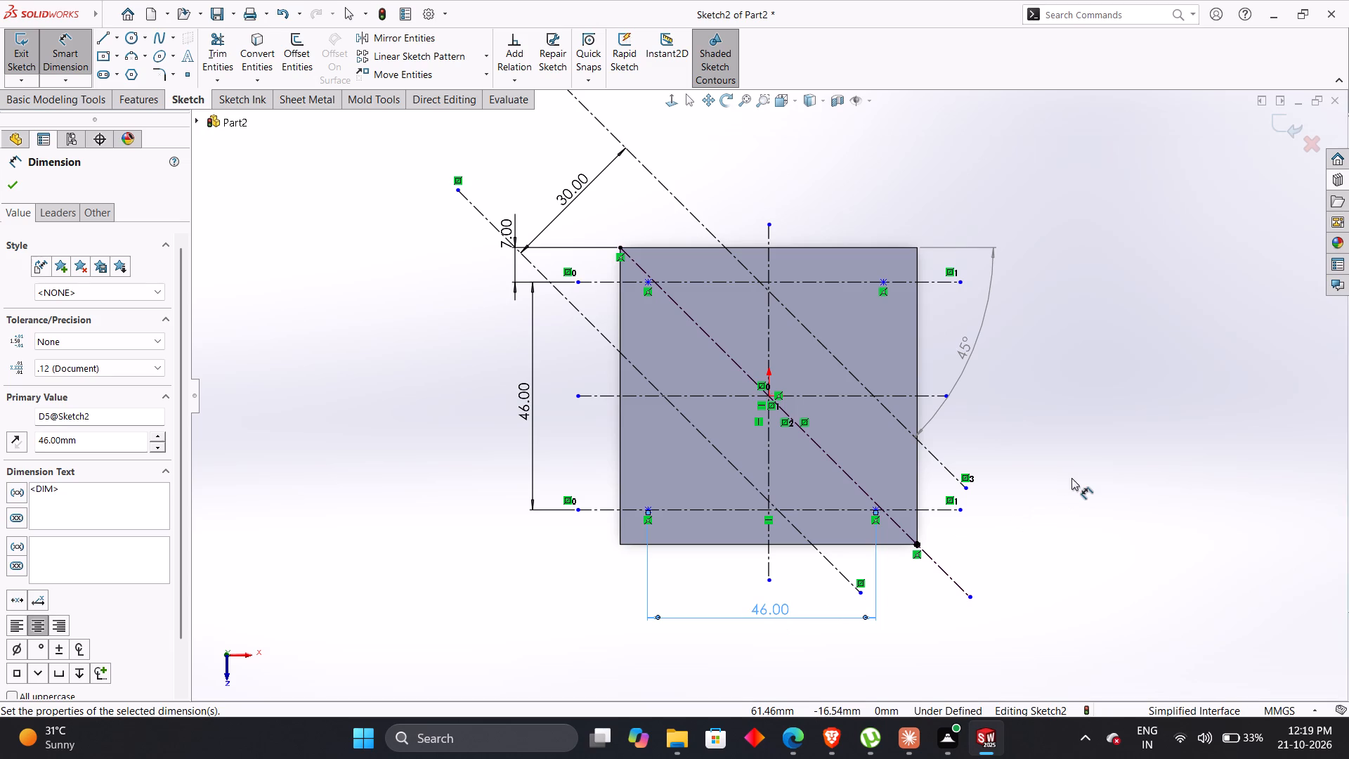
Dimension the lower-left corner point 7 mm from the plate's left edge.
left_click(621, 499)
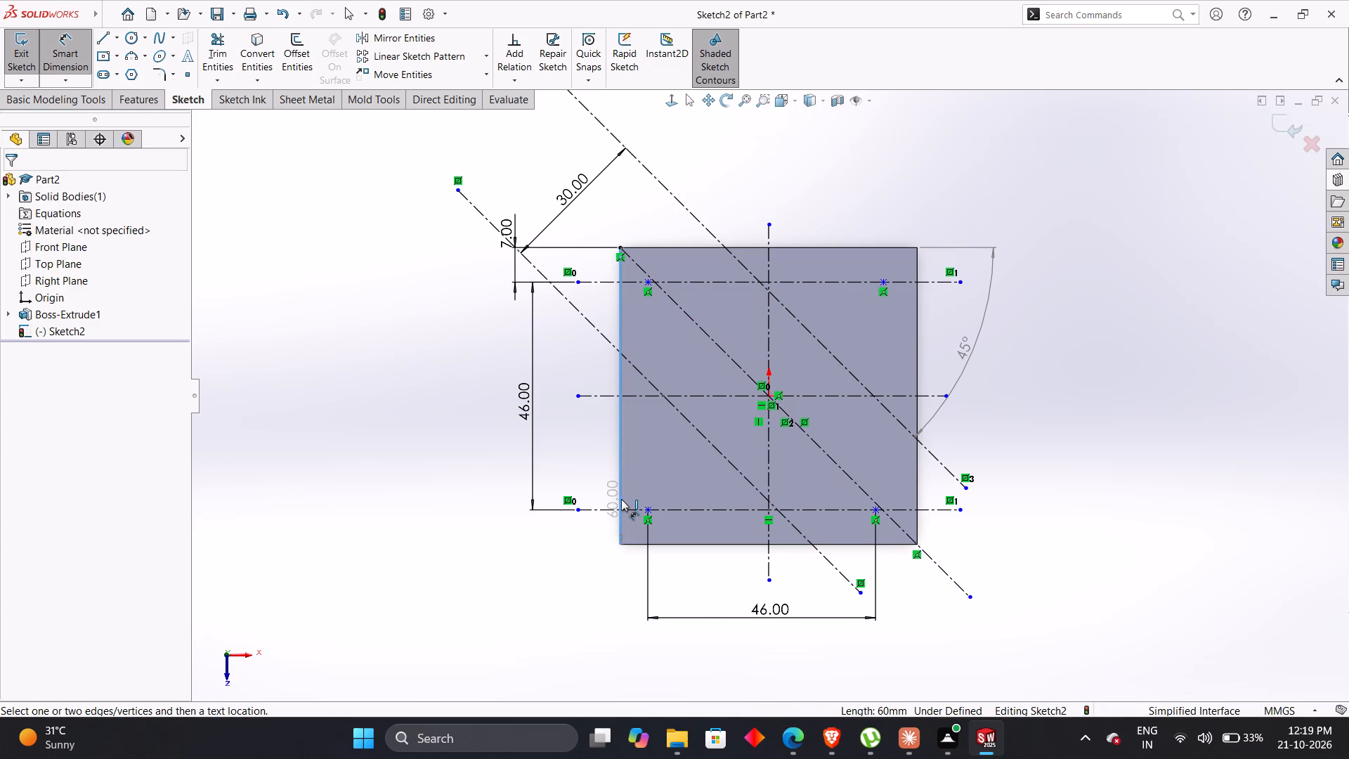
left_click(649, 510)
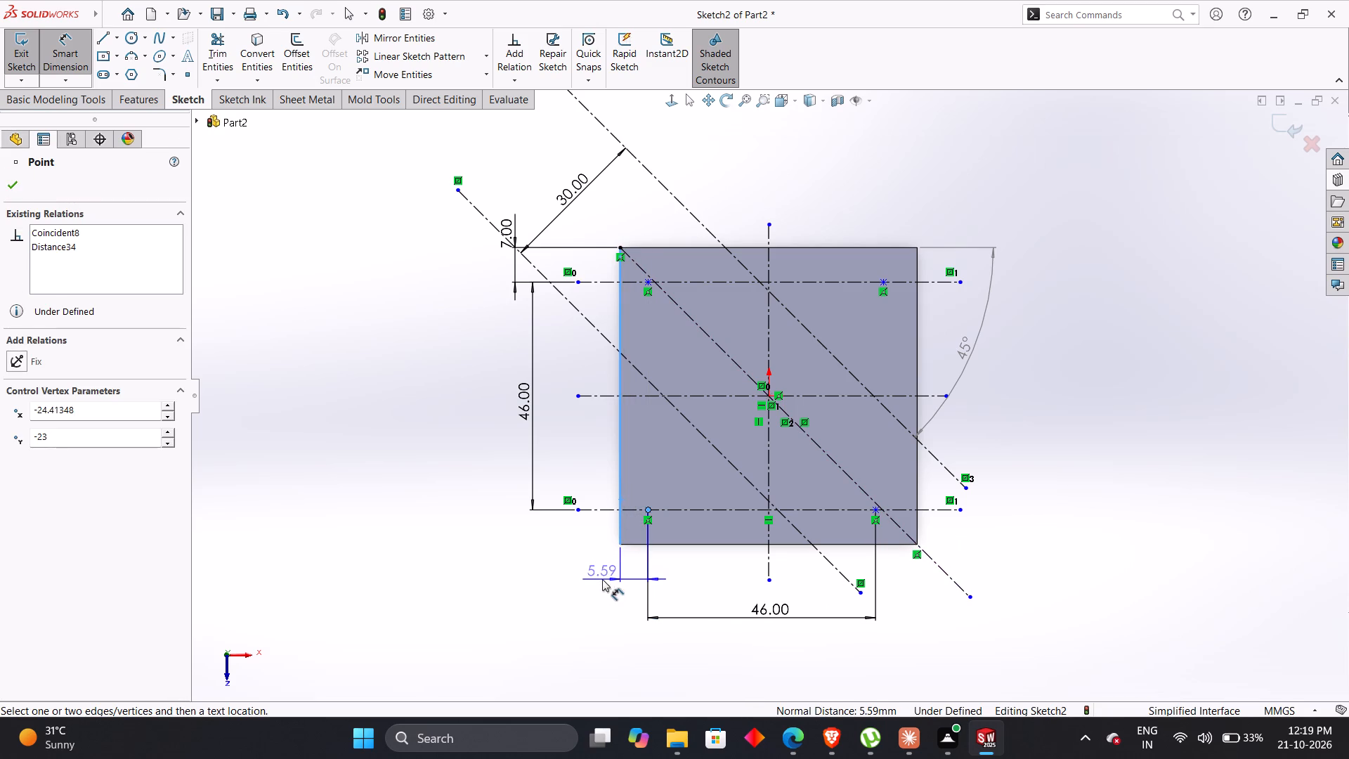
left_click(602, 579)
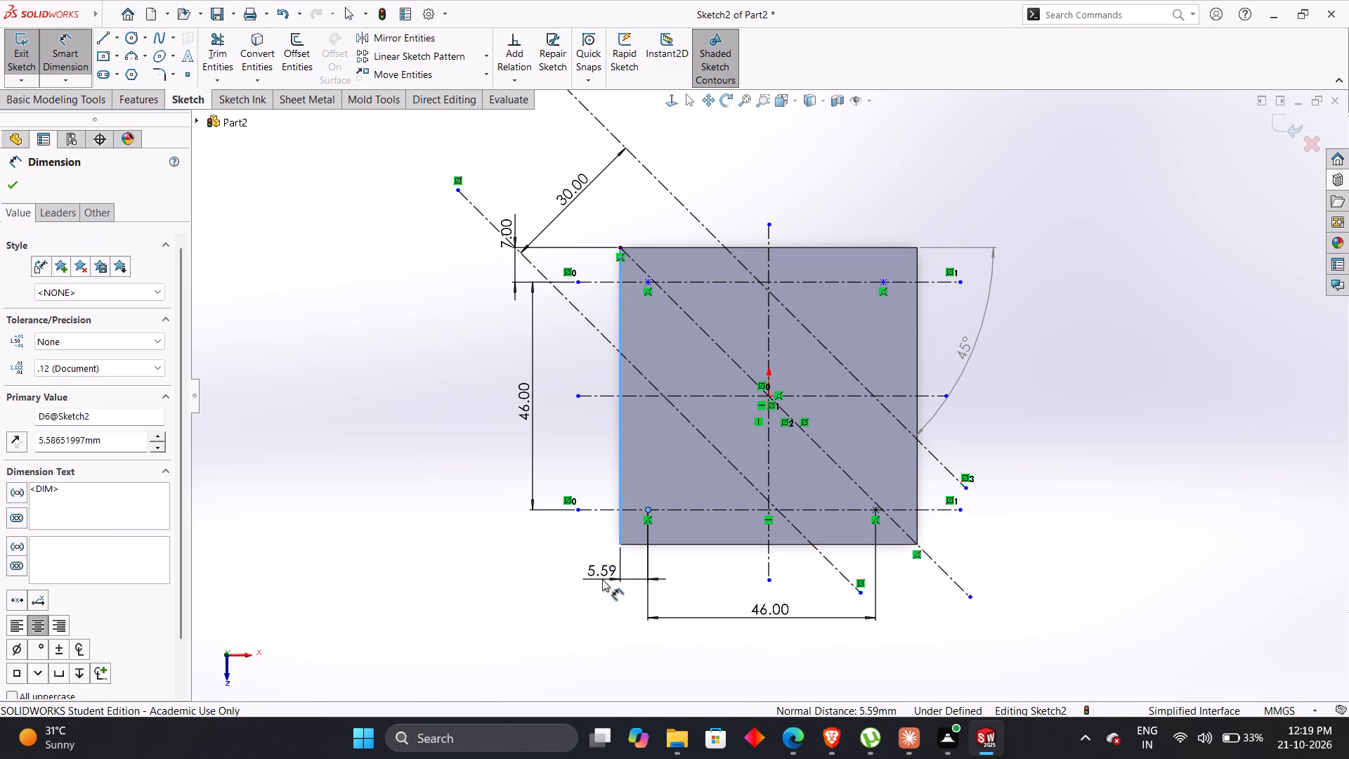
key("7")
key("Return")
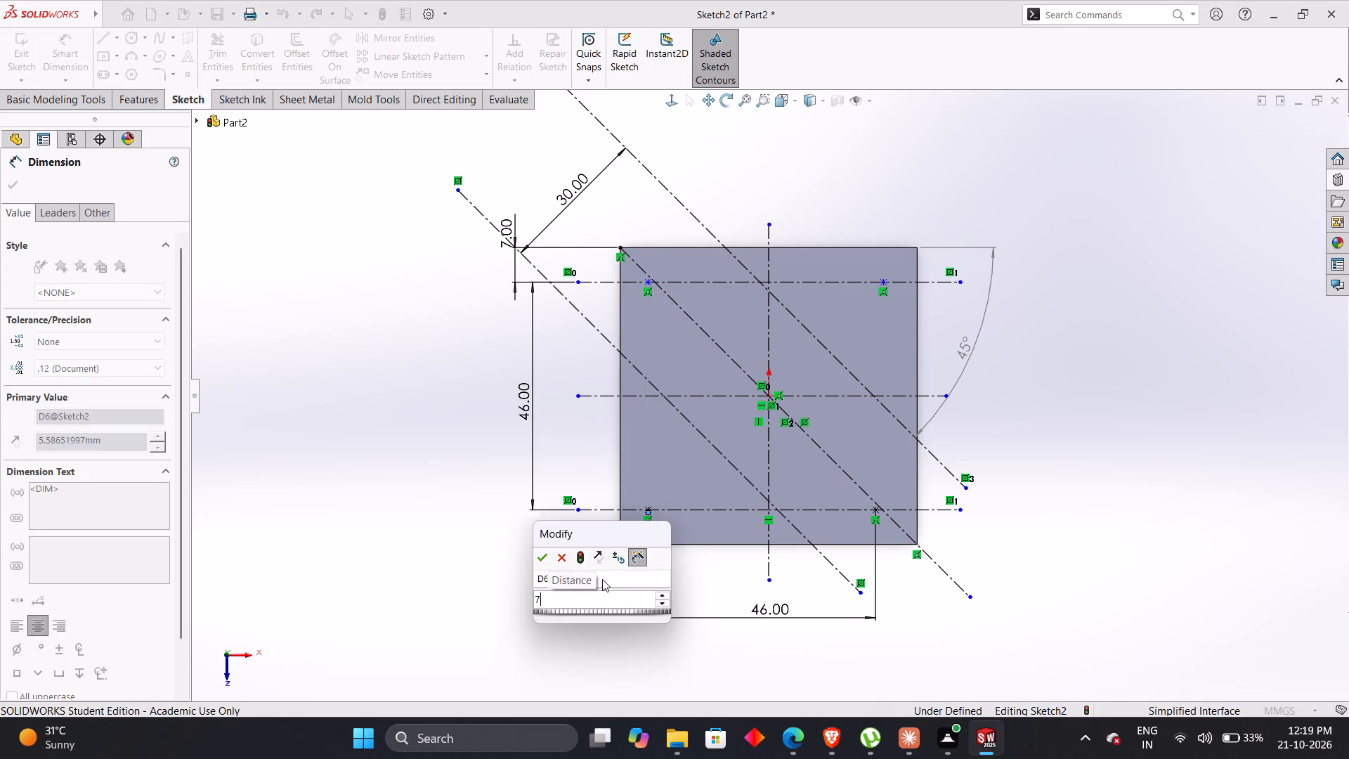
left_click(514, 557)
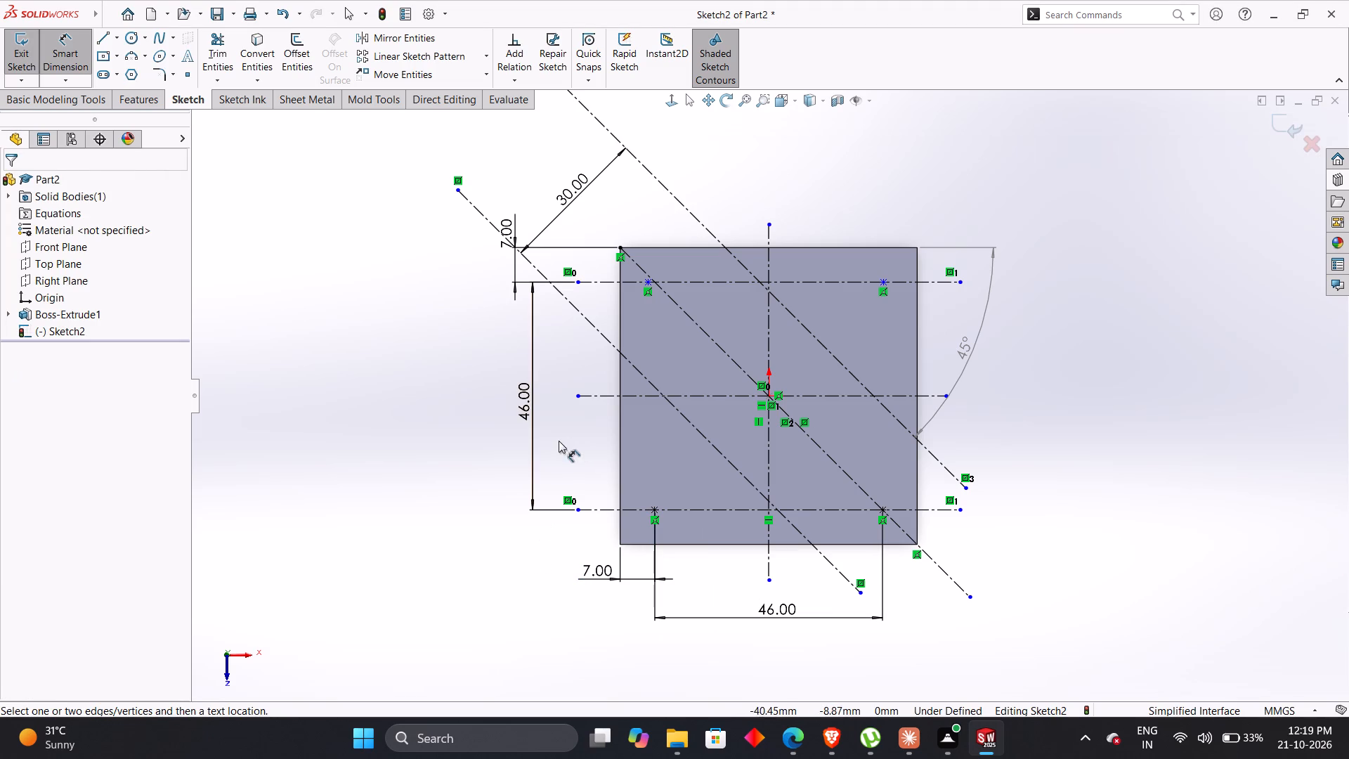
key("Escape")
key("Escape")
key("Escape")
key("Escape")
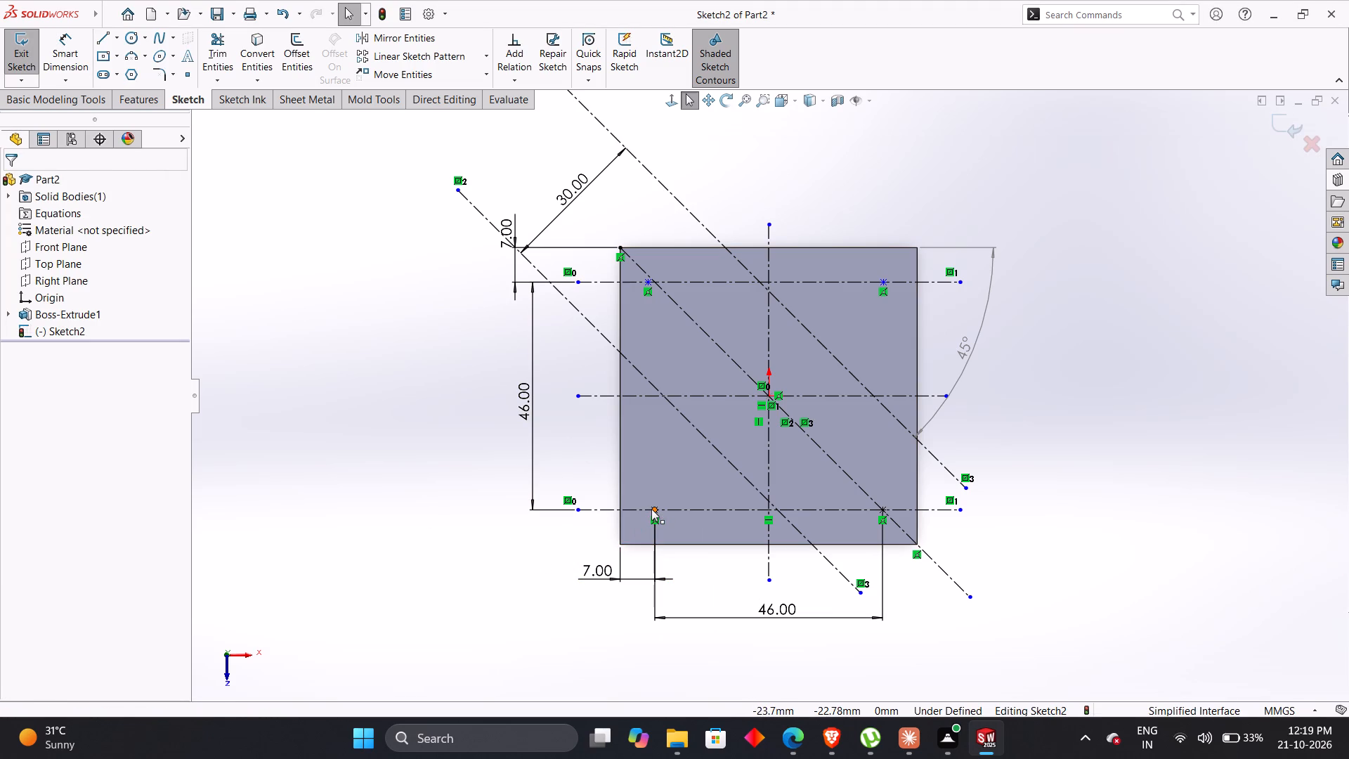
Add Vertical relations between the two left corner points and between the two right corner points.
left_click(651, 509)
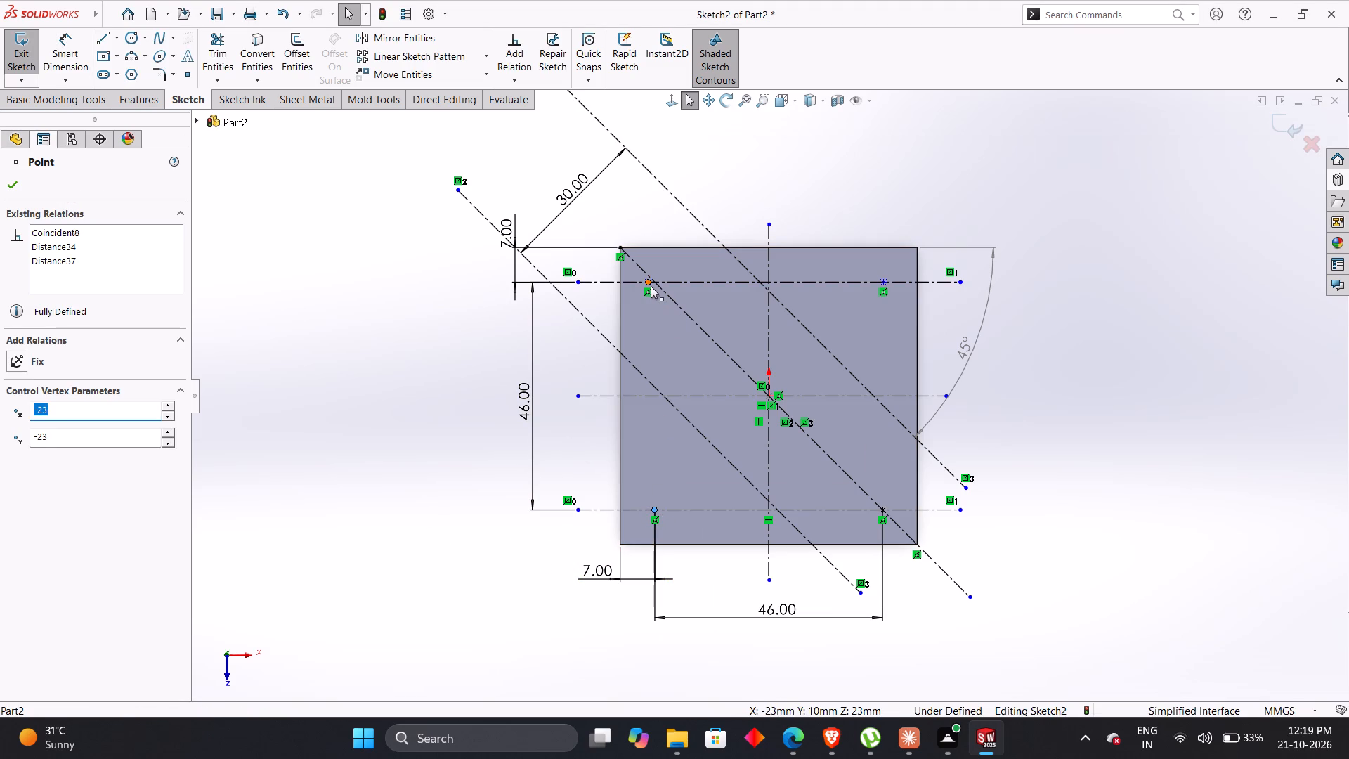
left_click(651, 285, "ctrl")
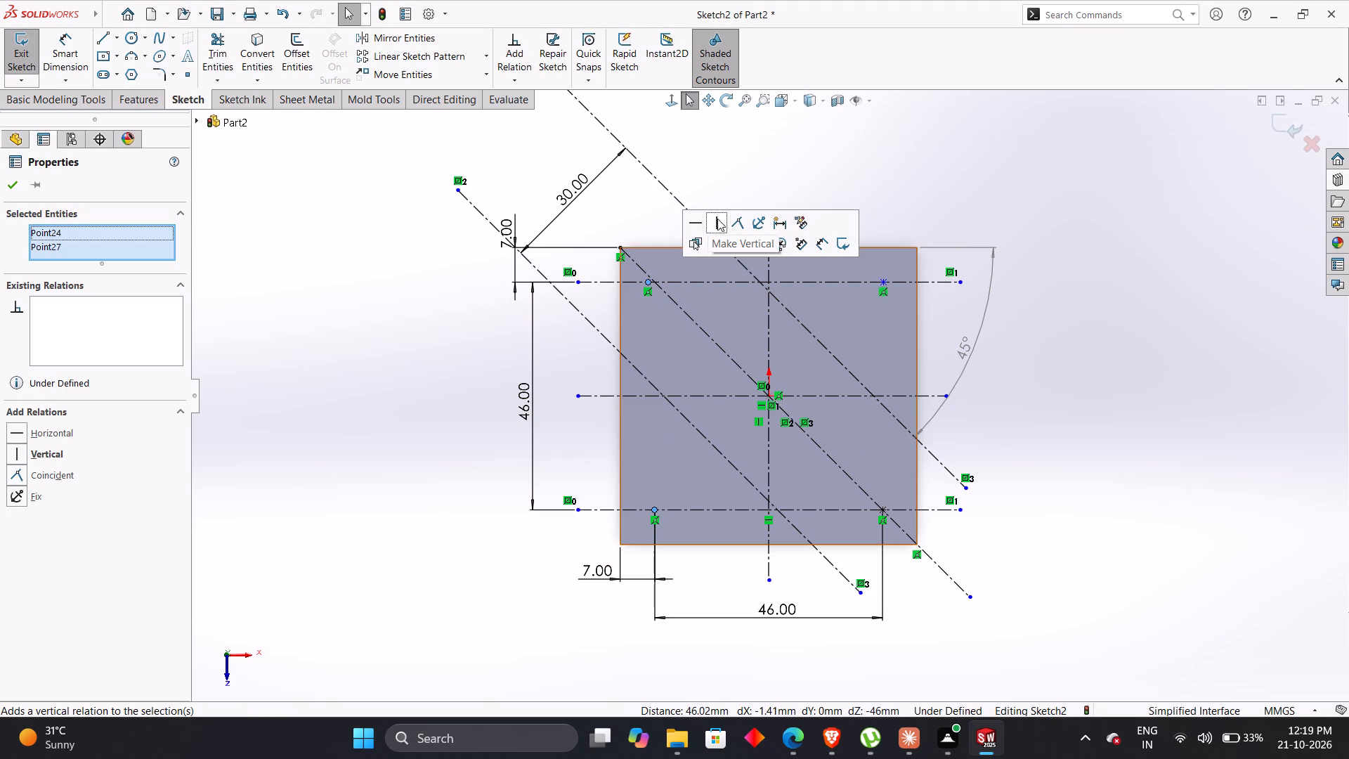
left_click(717, 219)
left_click(370, 395)
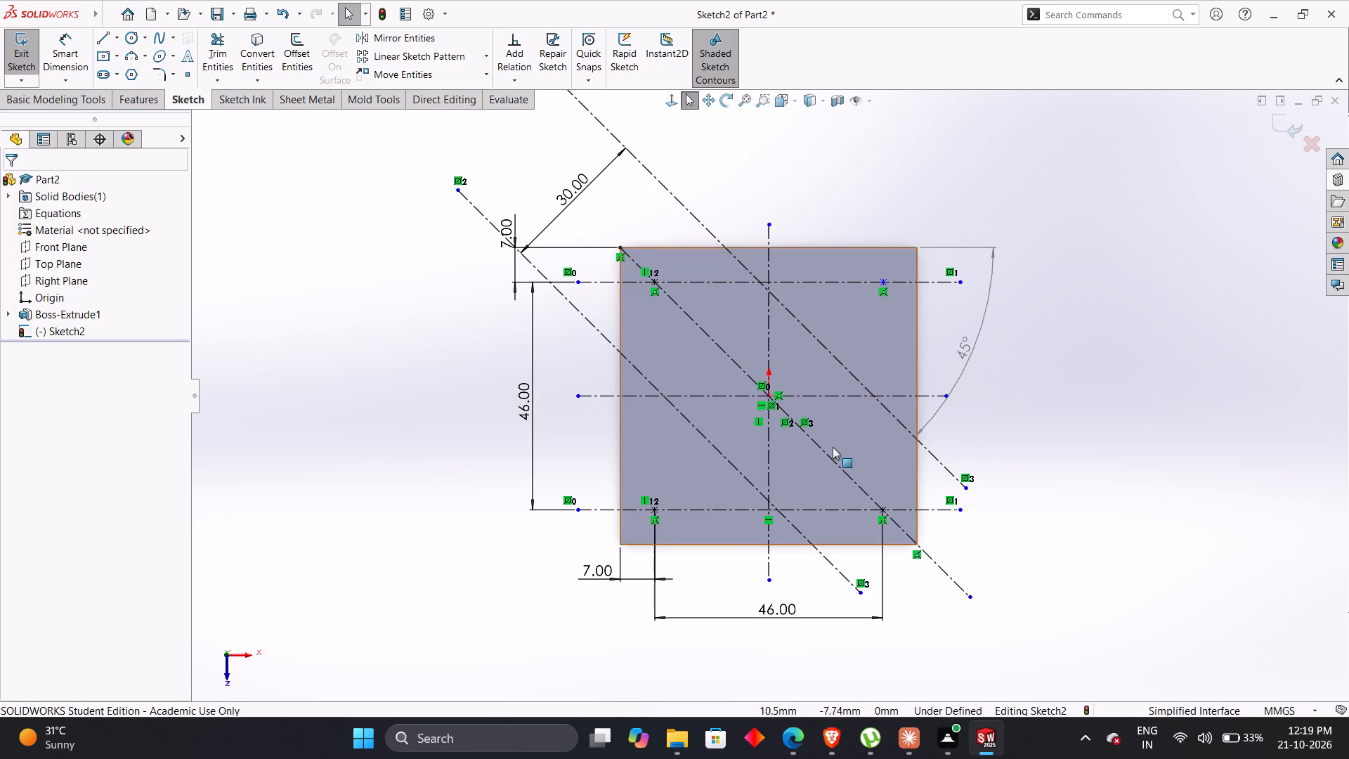
left_click(881, 507)
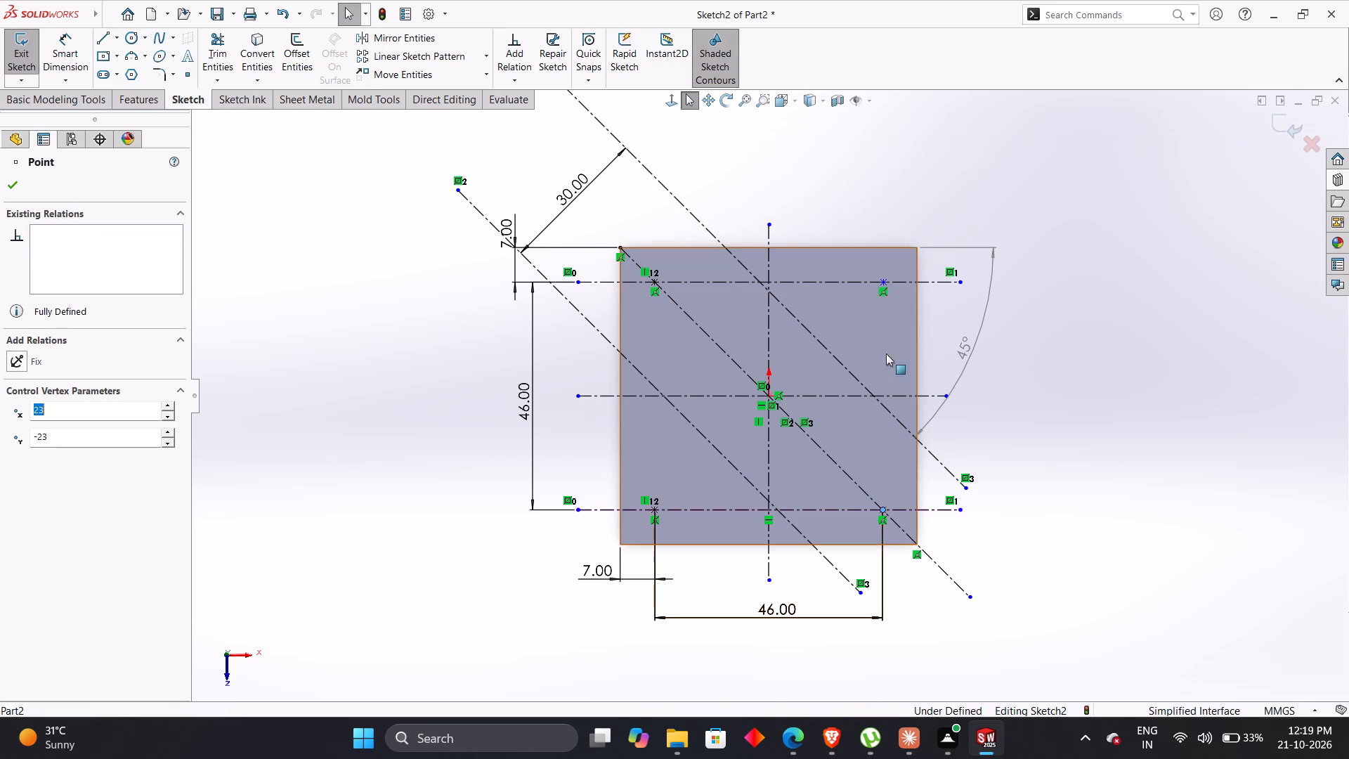
left_click(884, 278, "ctrl")
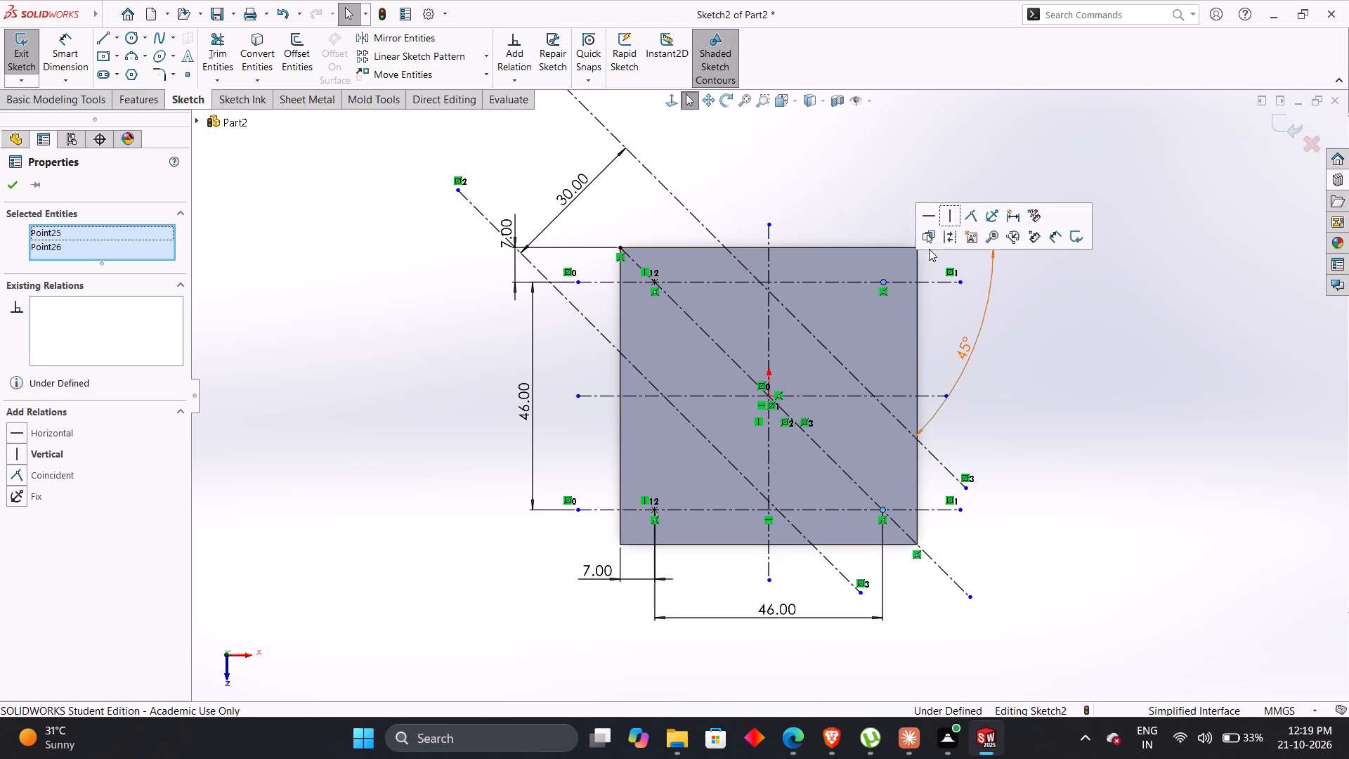
left_click(951, 219)
left_click(1048, 376)
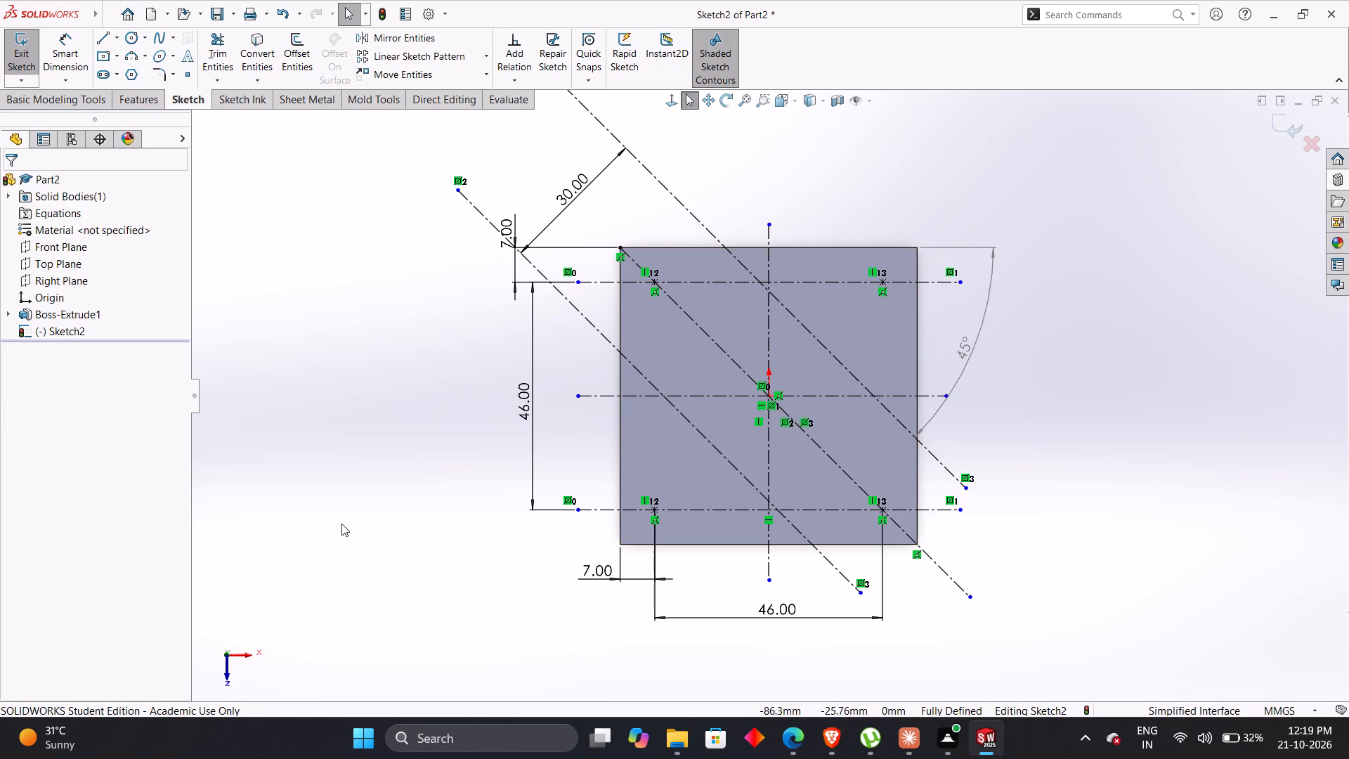
Exit the hole layout sketch, keeping its centerlines and points.
left_click(148, 100)
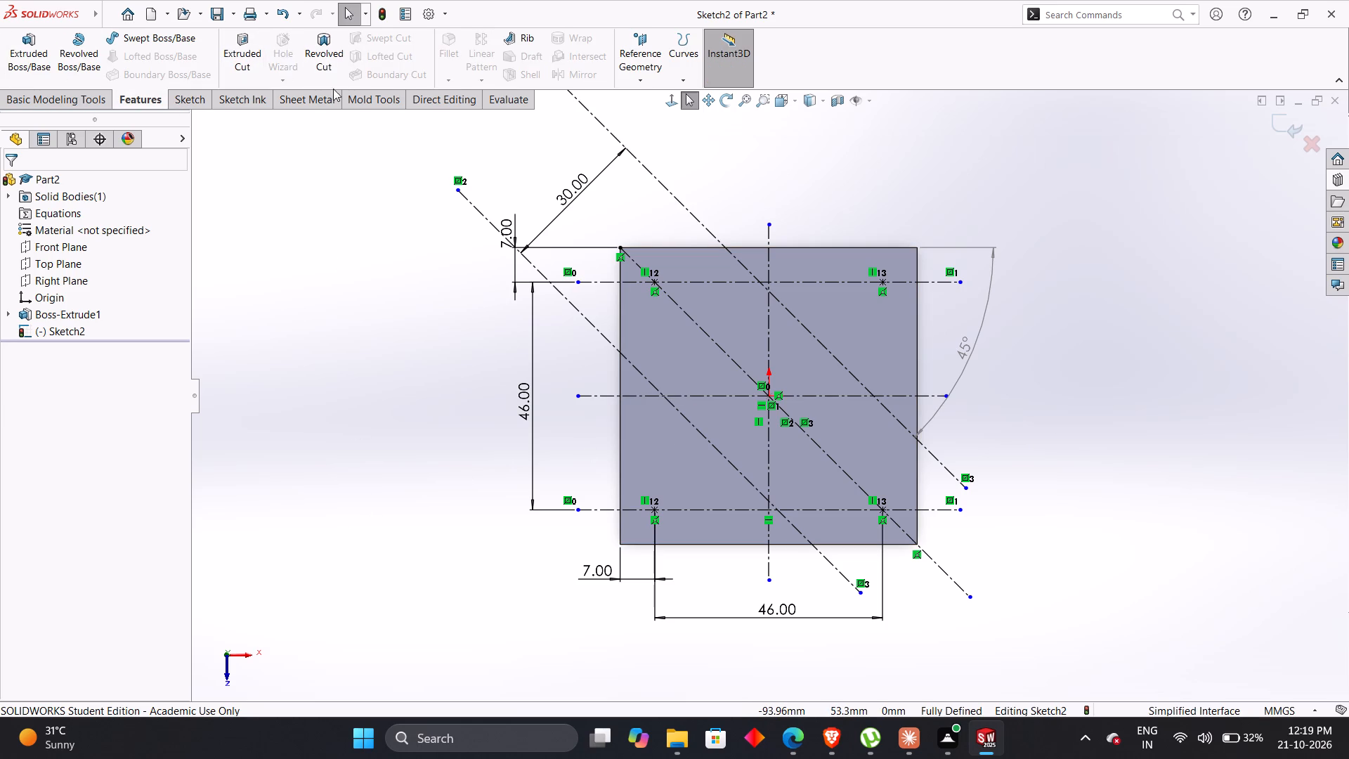
left_click(1294, 134)
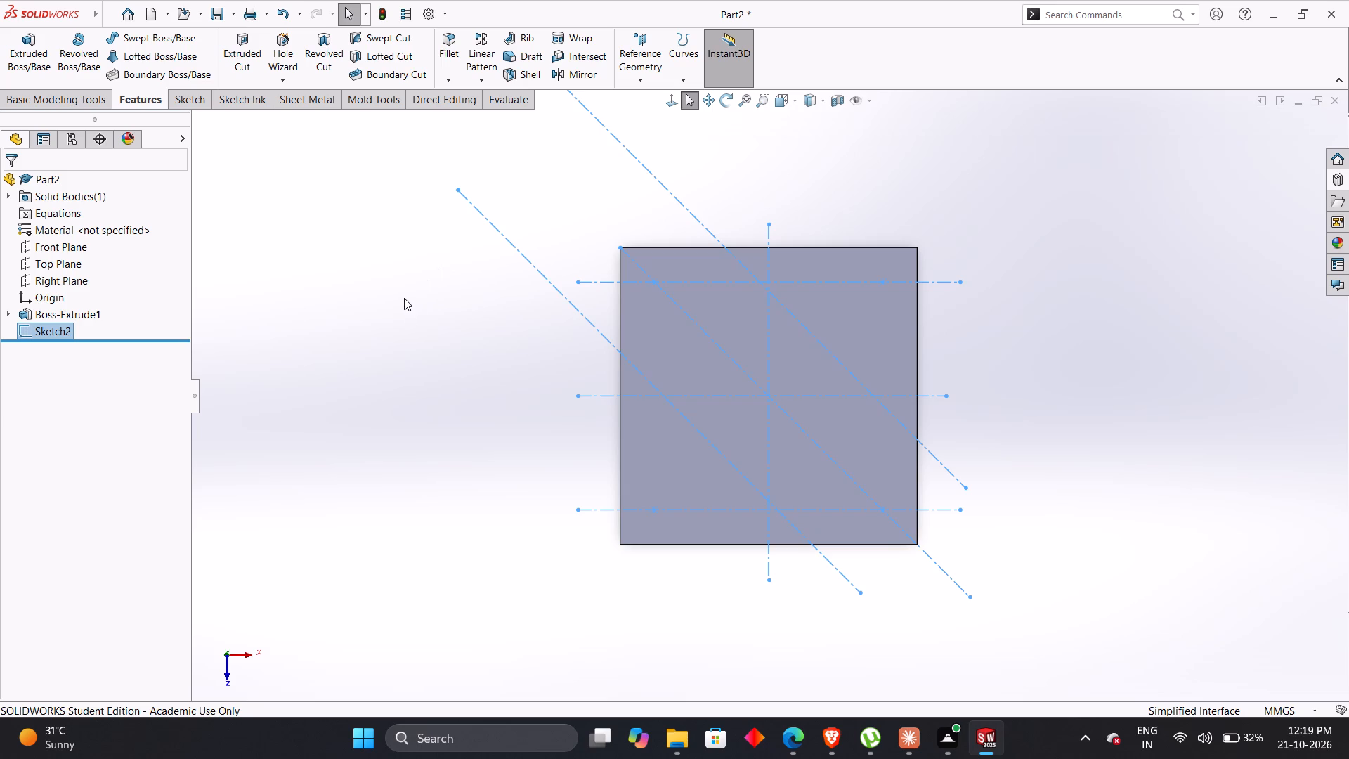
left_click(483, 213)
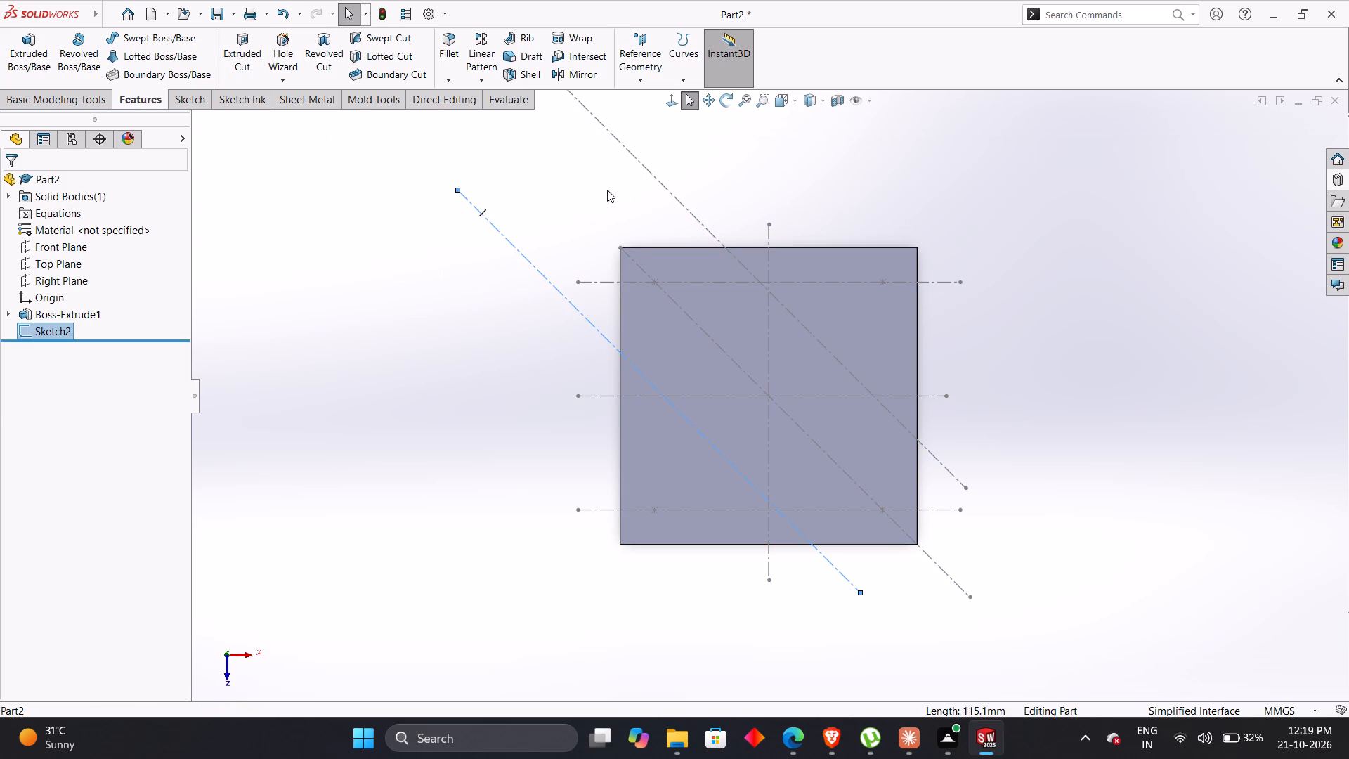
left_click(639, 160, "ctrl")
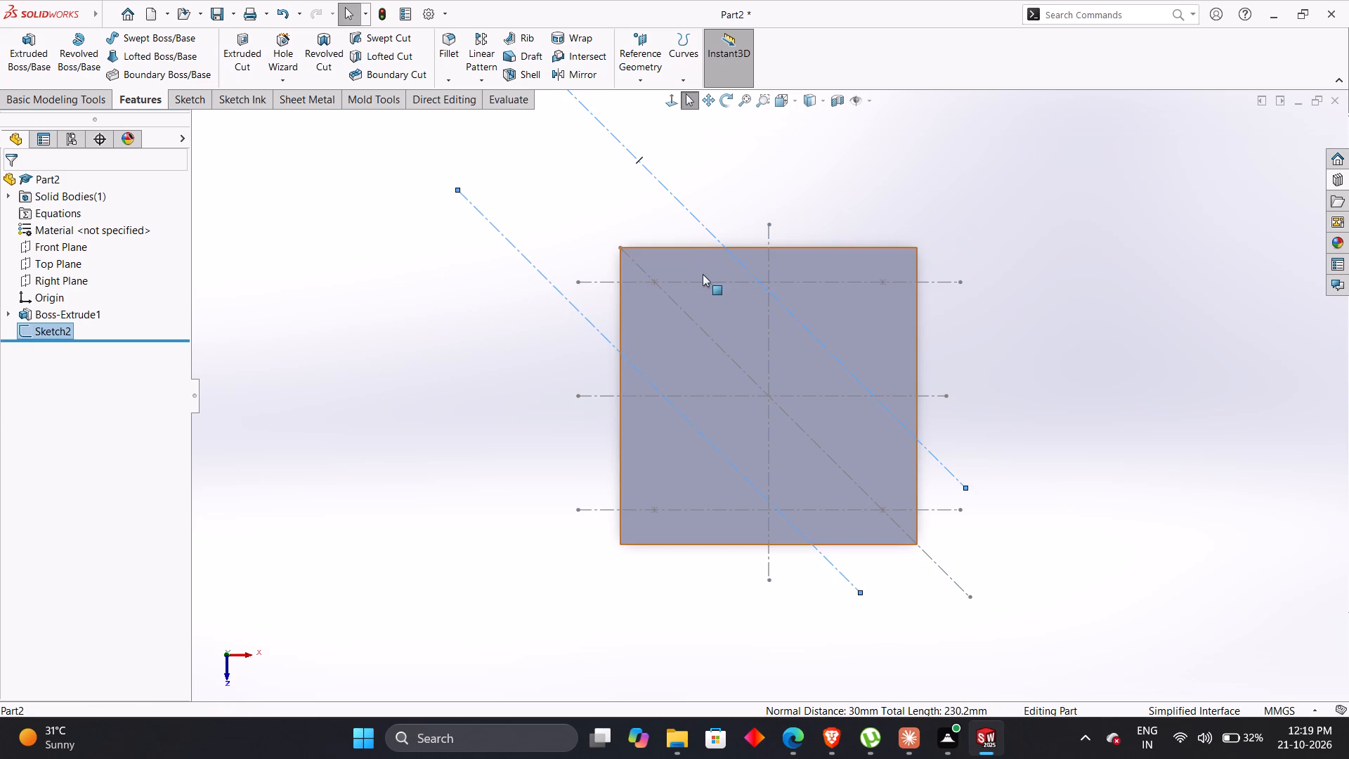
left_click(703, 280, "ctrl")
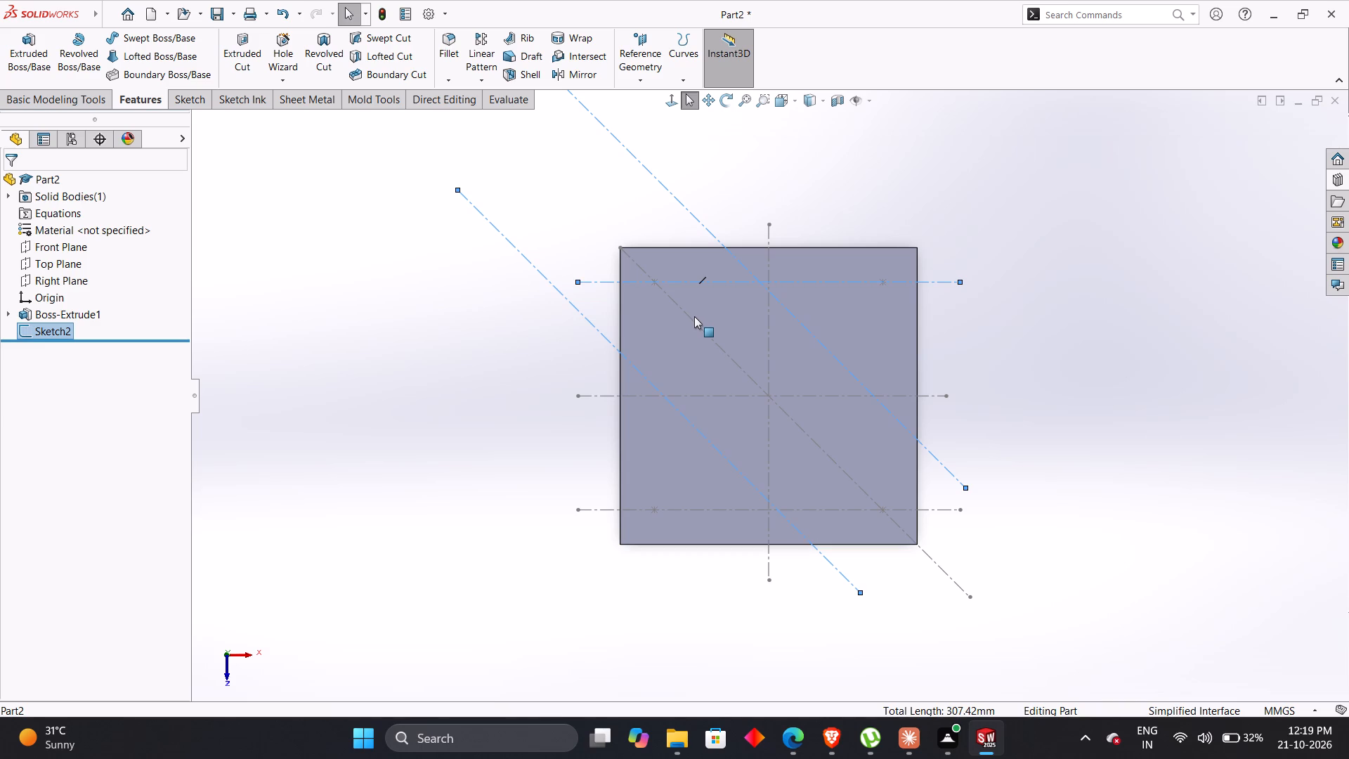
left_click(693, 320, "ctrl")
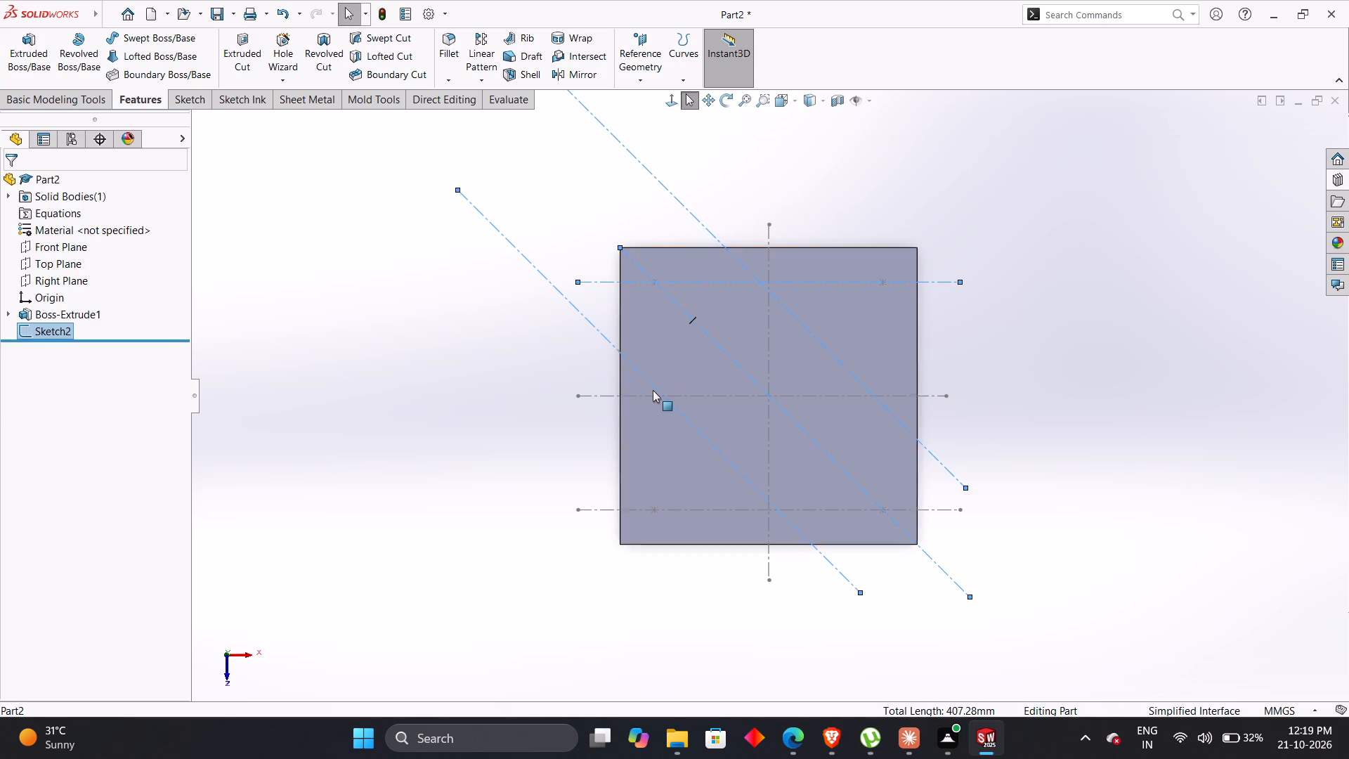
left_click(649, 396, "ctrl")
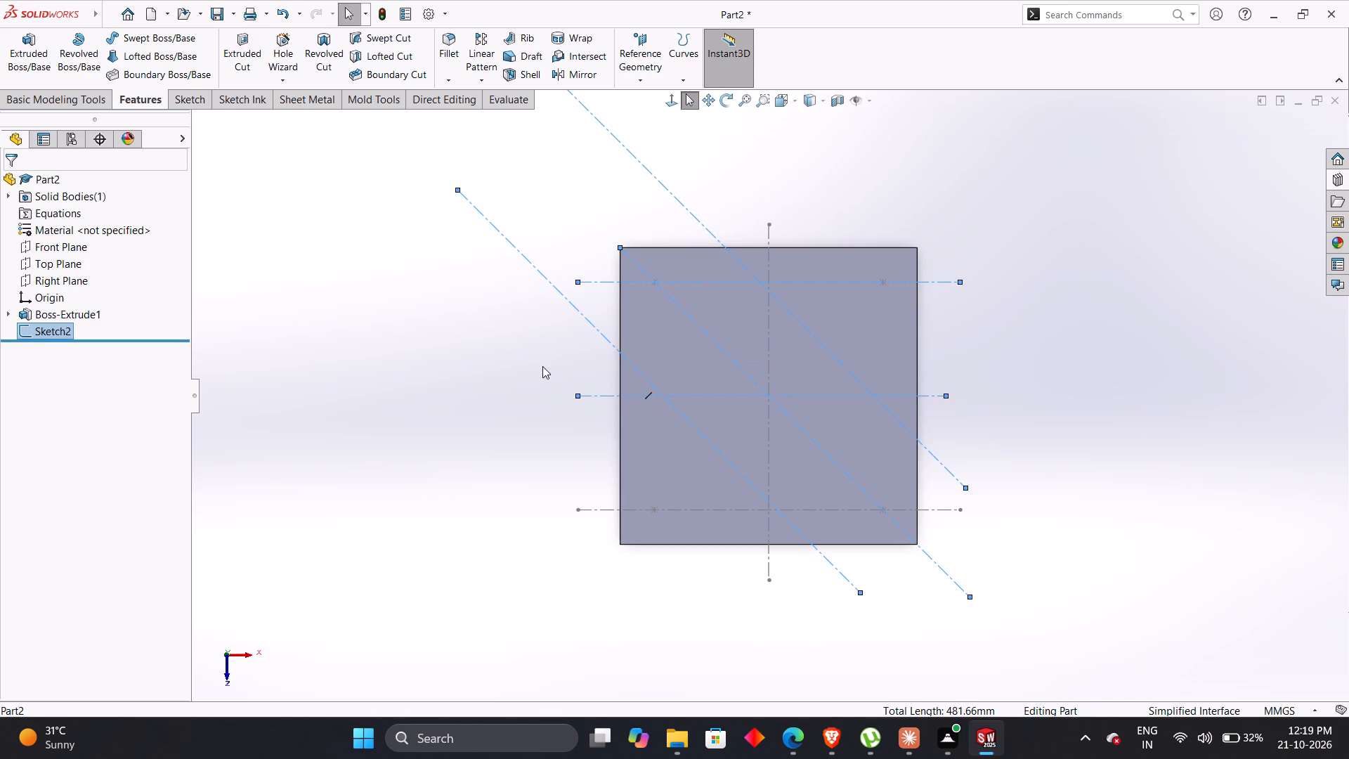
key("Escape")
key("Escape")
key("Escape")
Start the Hole Wizard and specify an ANSI Metric counterbore for an M5 Socket Head Cap Screw with Normal fit.
left_click(267, 43)
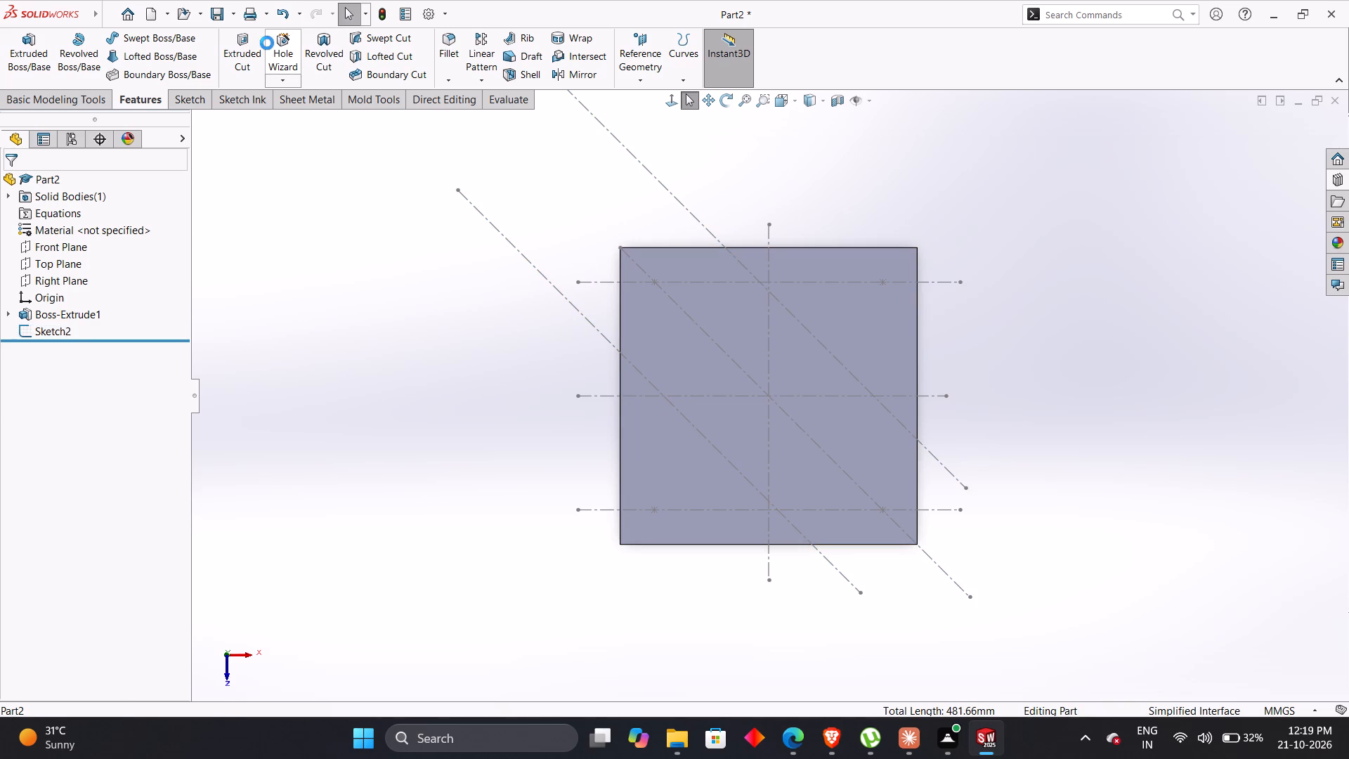
key("alt+Tab")
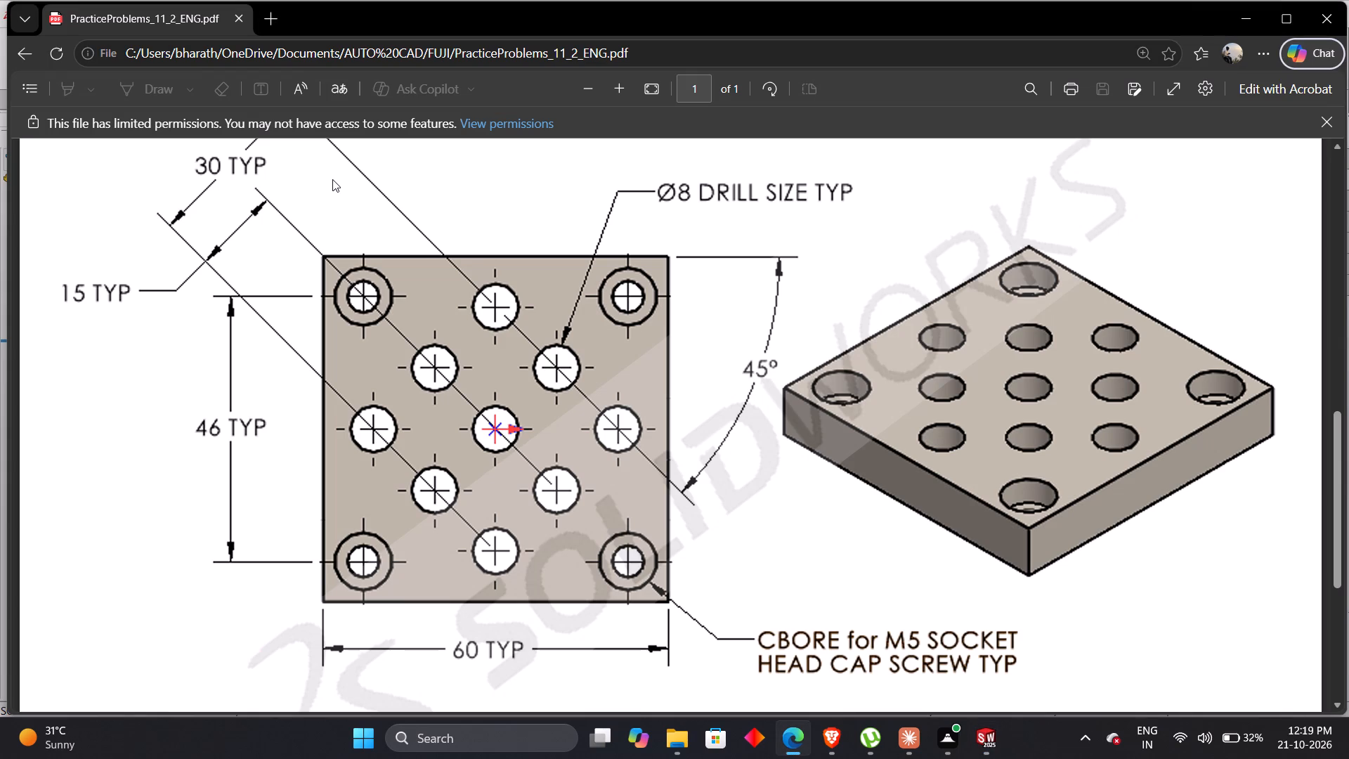
key("alt+Tab")
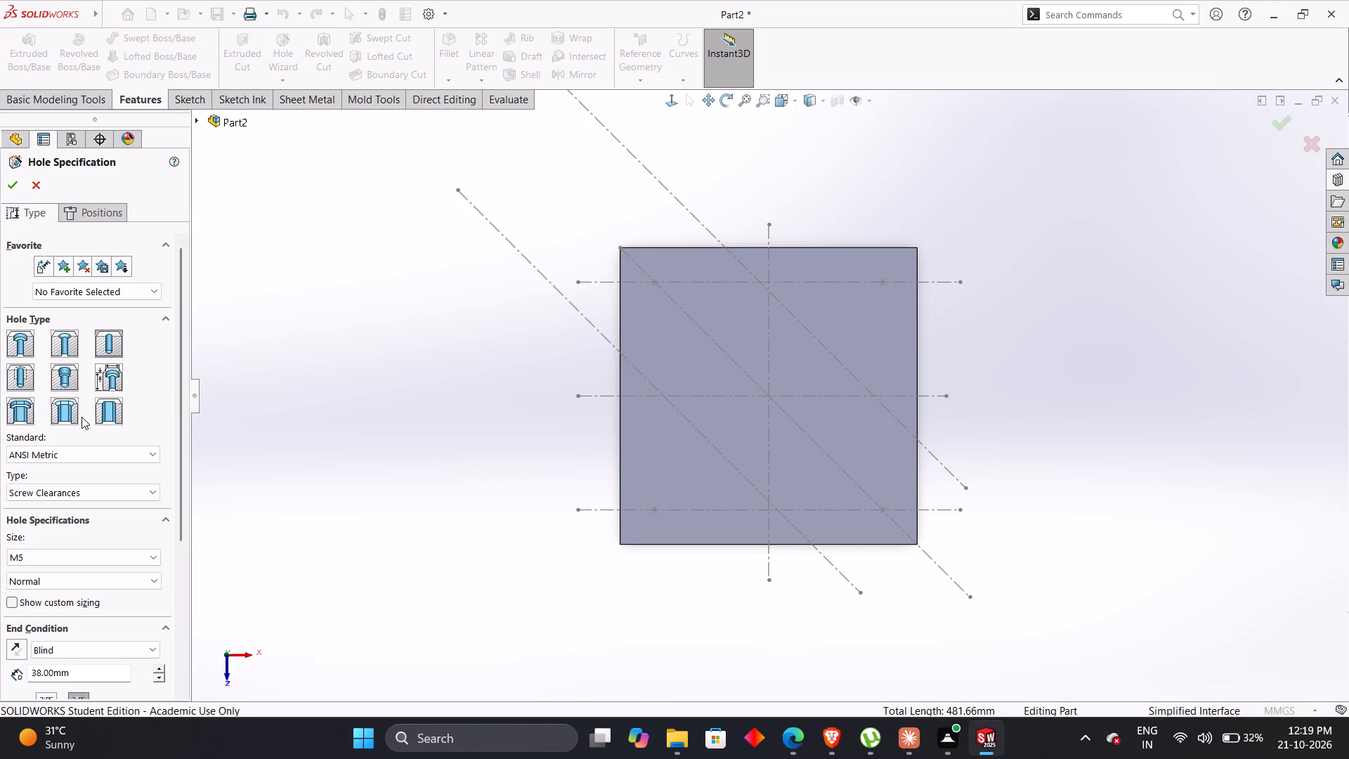
left_click(110, 335)
left_click(117, 337)
left_click(82, 448)
left_click(84, 450)
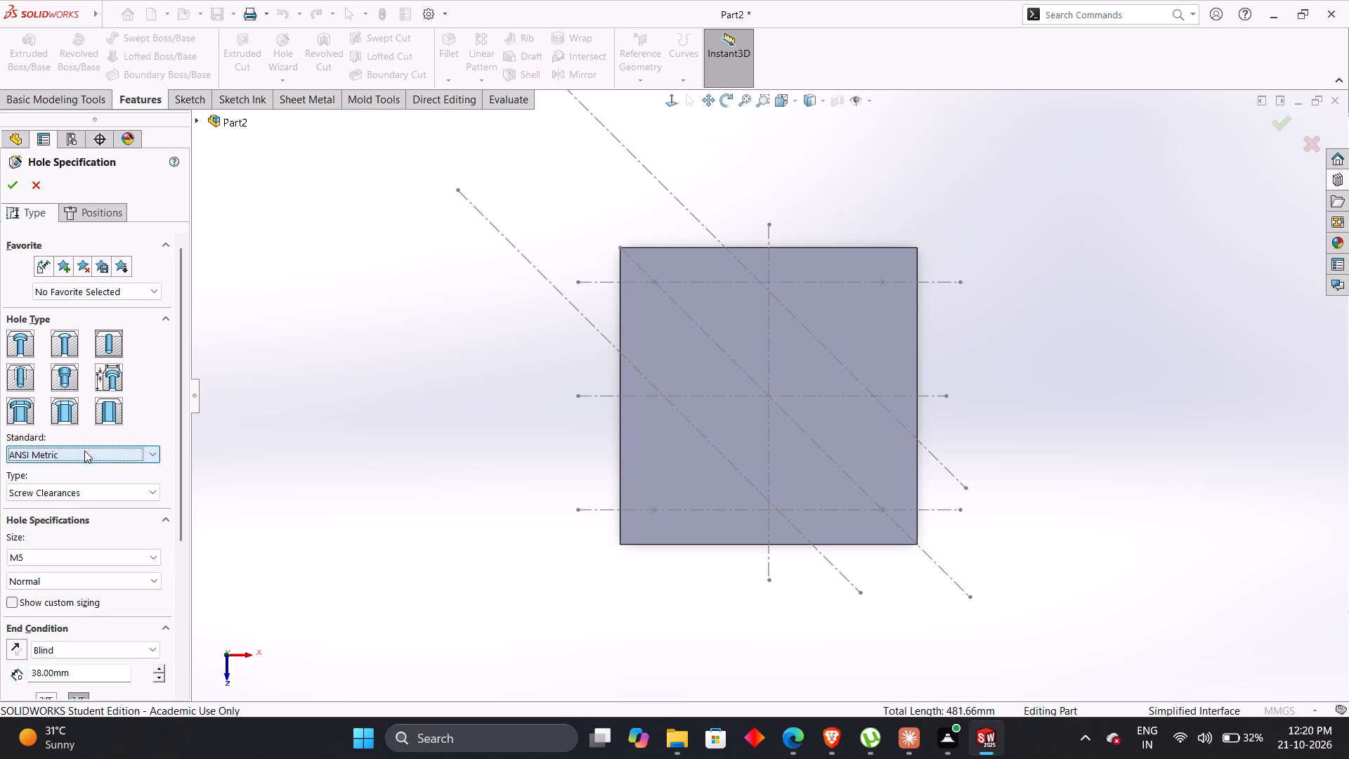
left_click(77, 493)
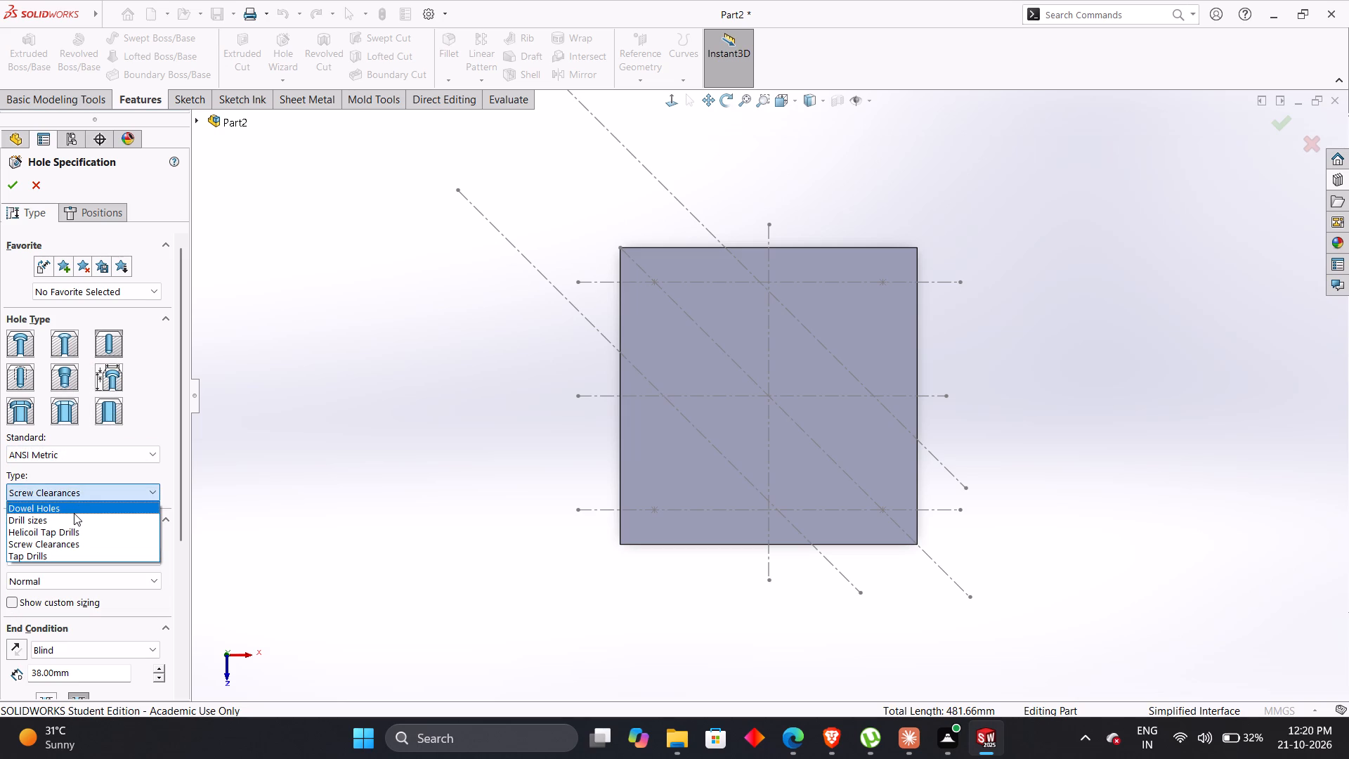
left_click(22, 347)
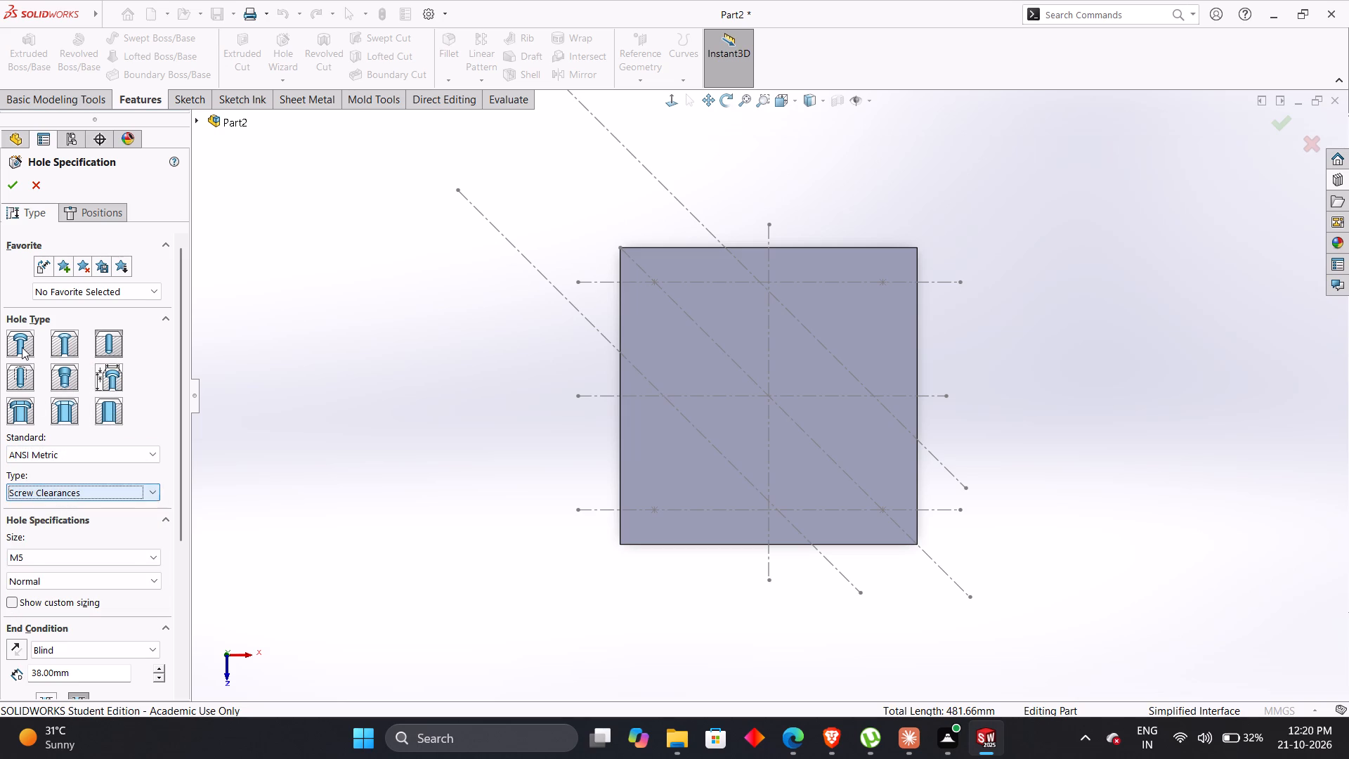
left_click(14, 332)
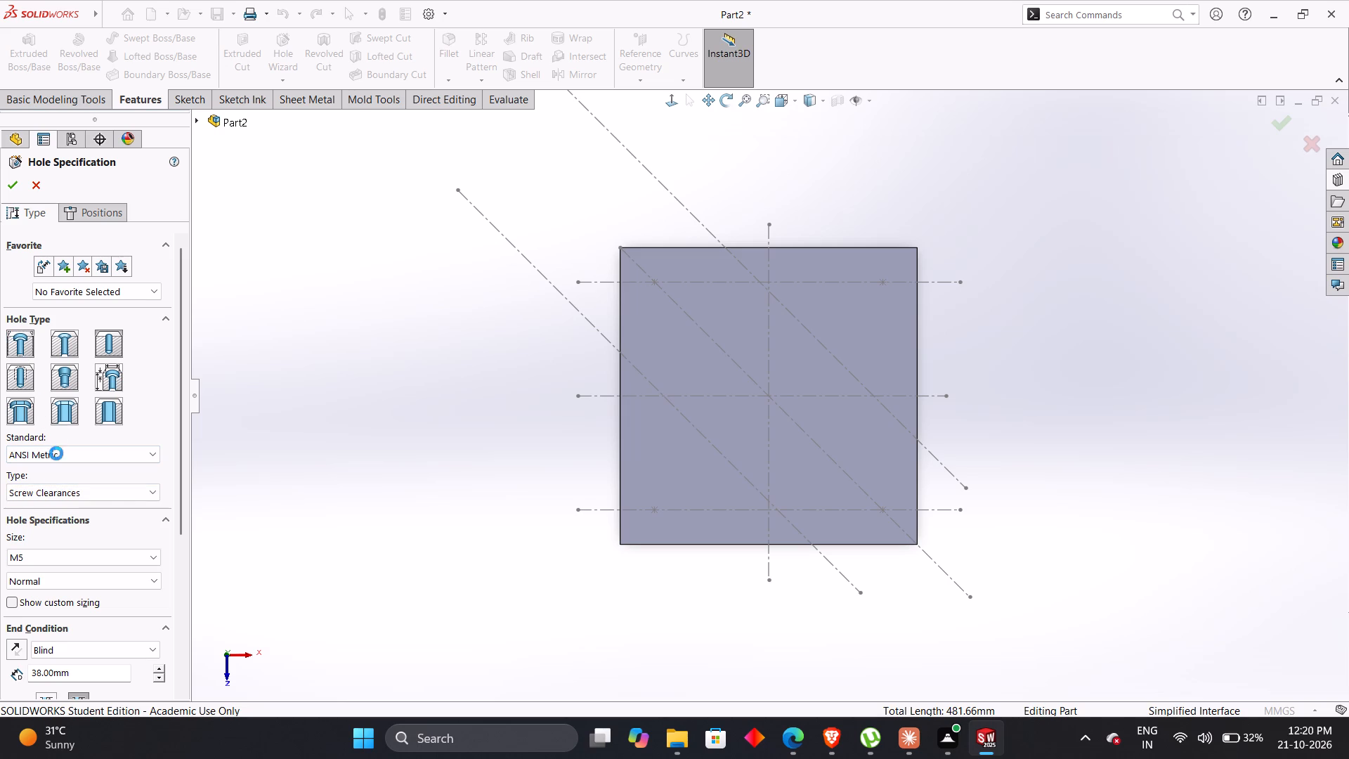
left_click(65, 491)
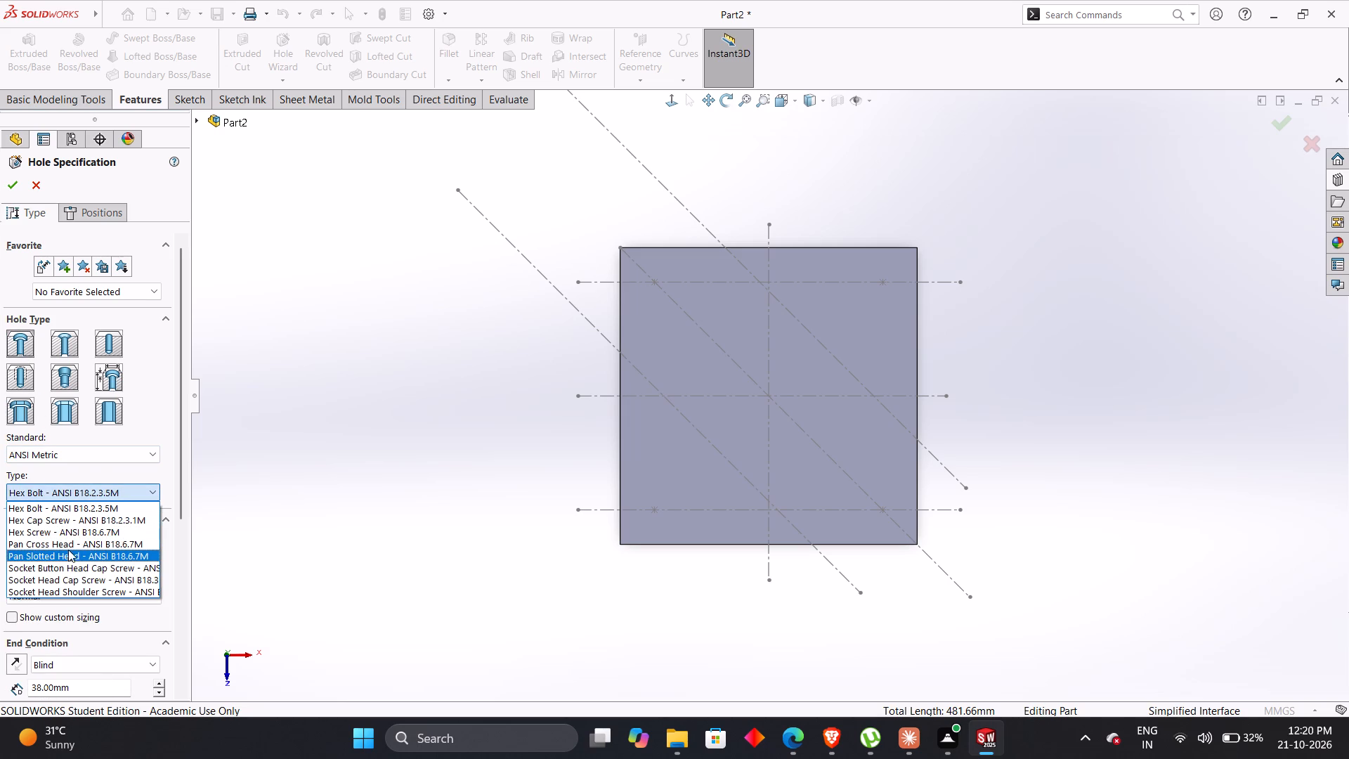
left_click(66, 576)
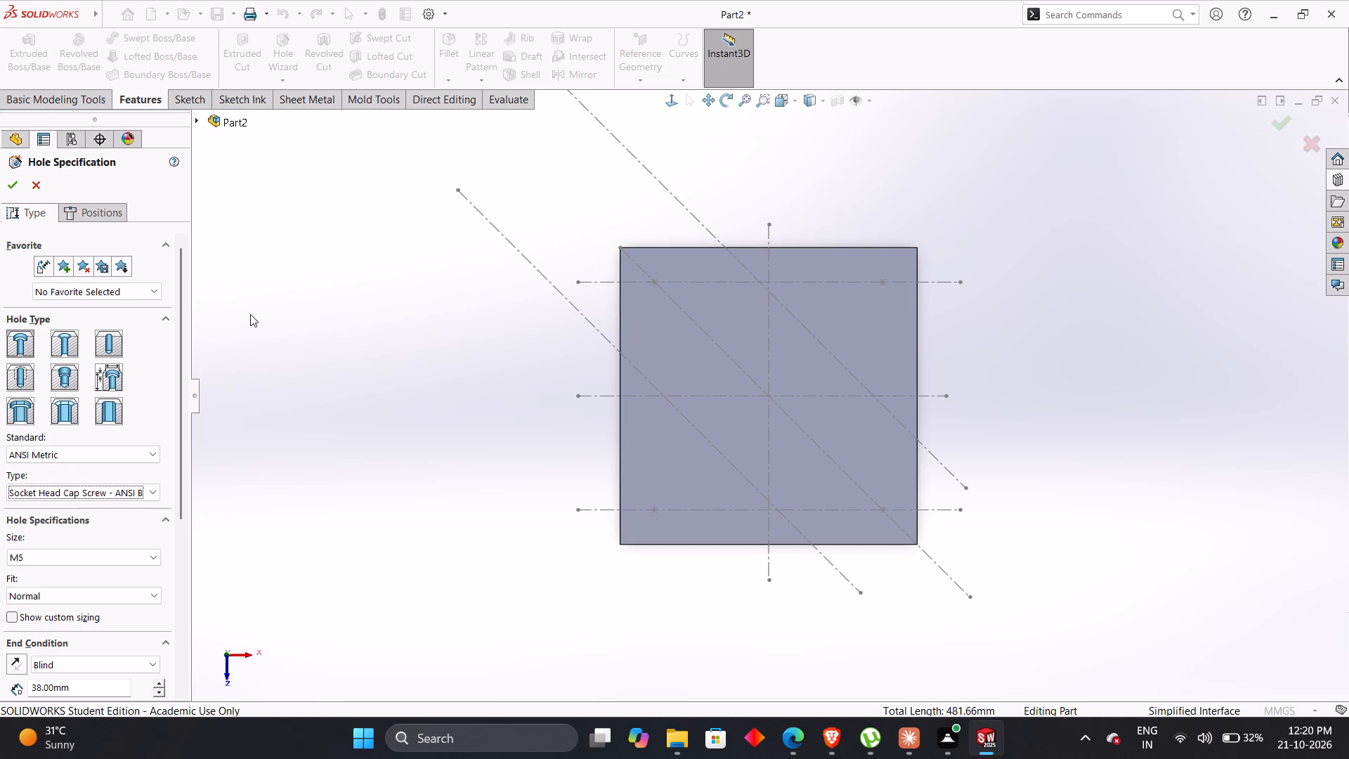
key("alt+Tab")
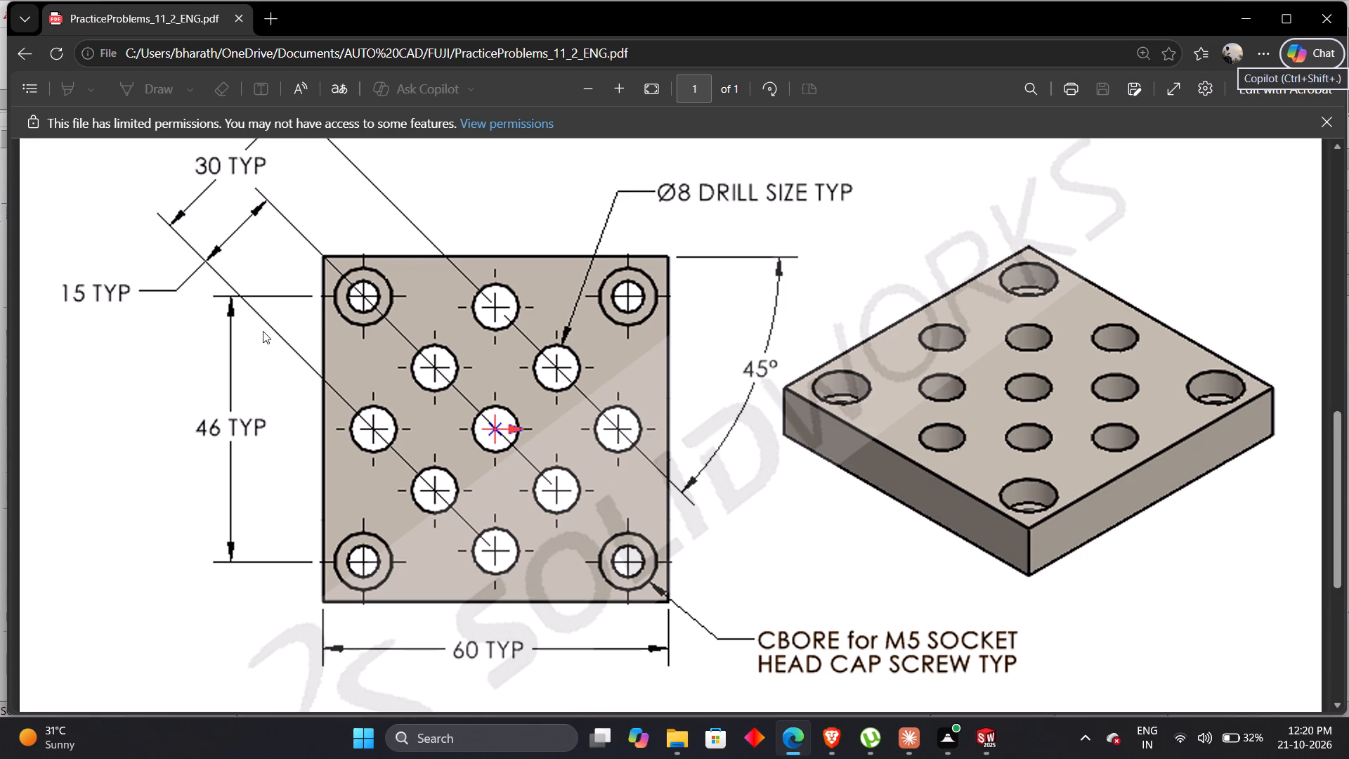
key("alt+Tab")
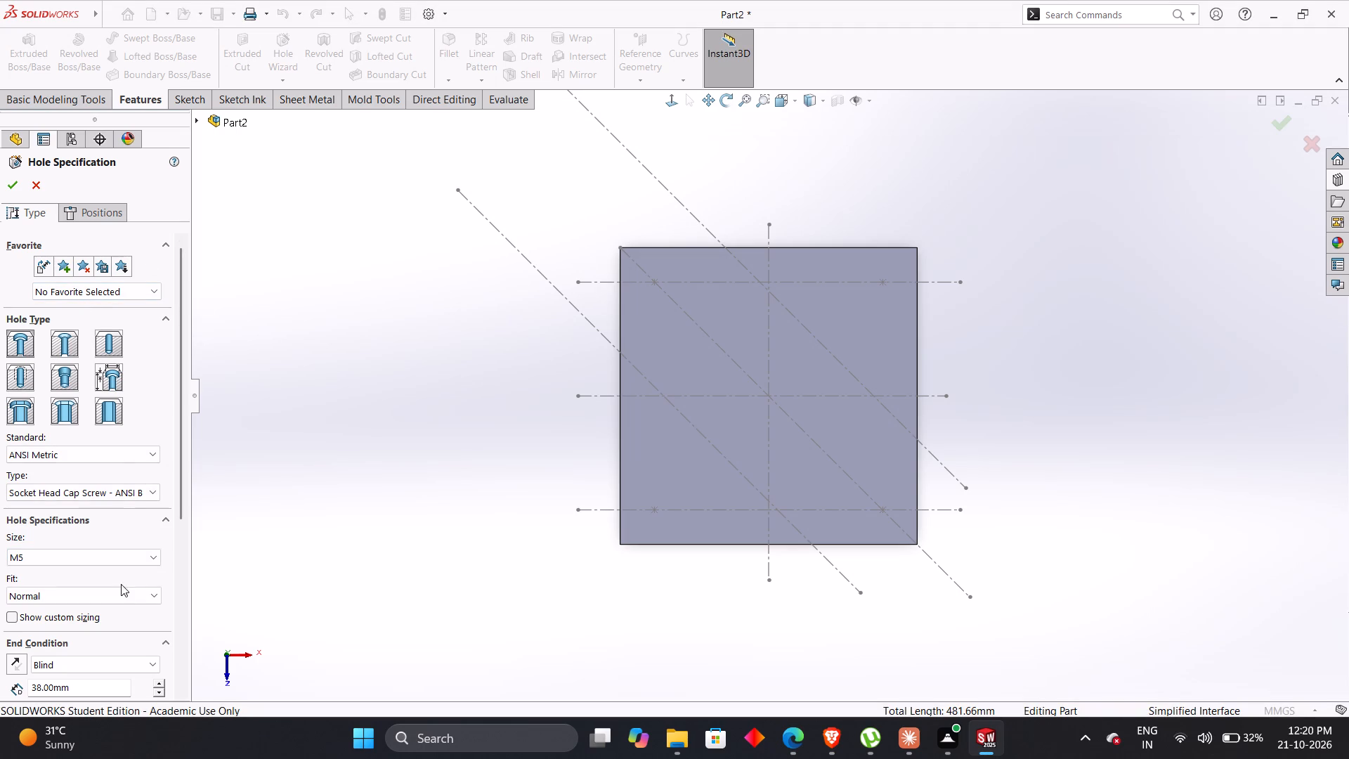
scroll(181, 610, "down", 2)
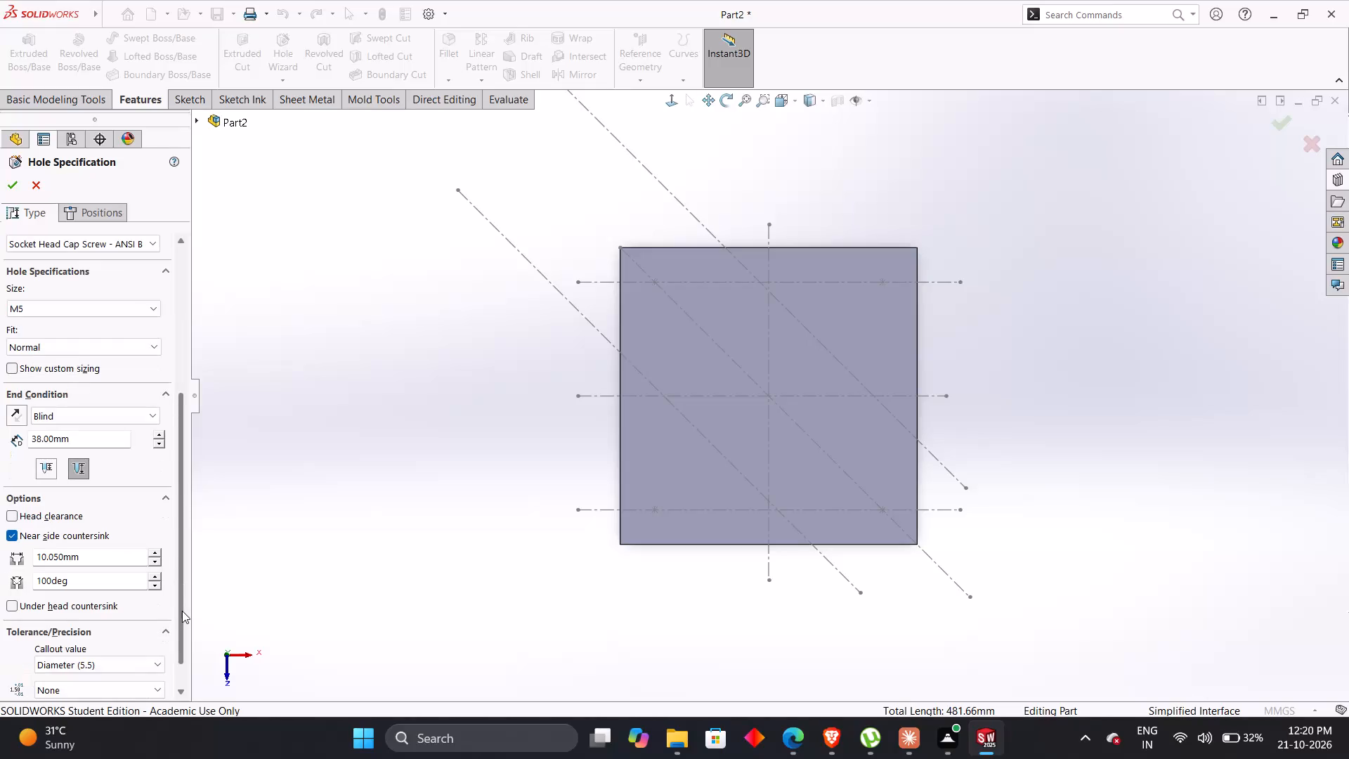
scroll(182, 611, "down", 3)
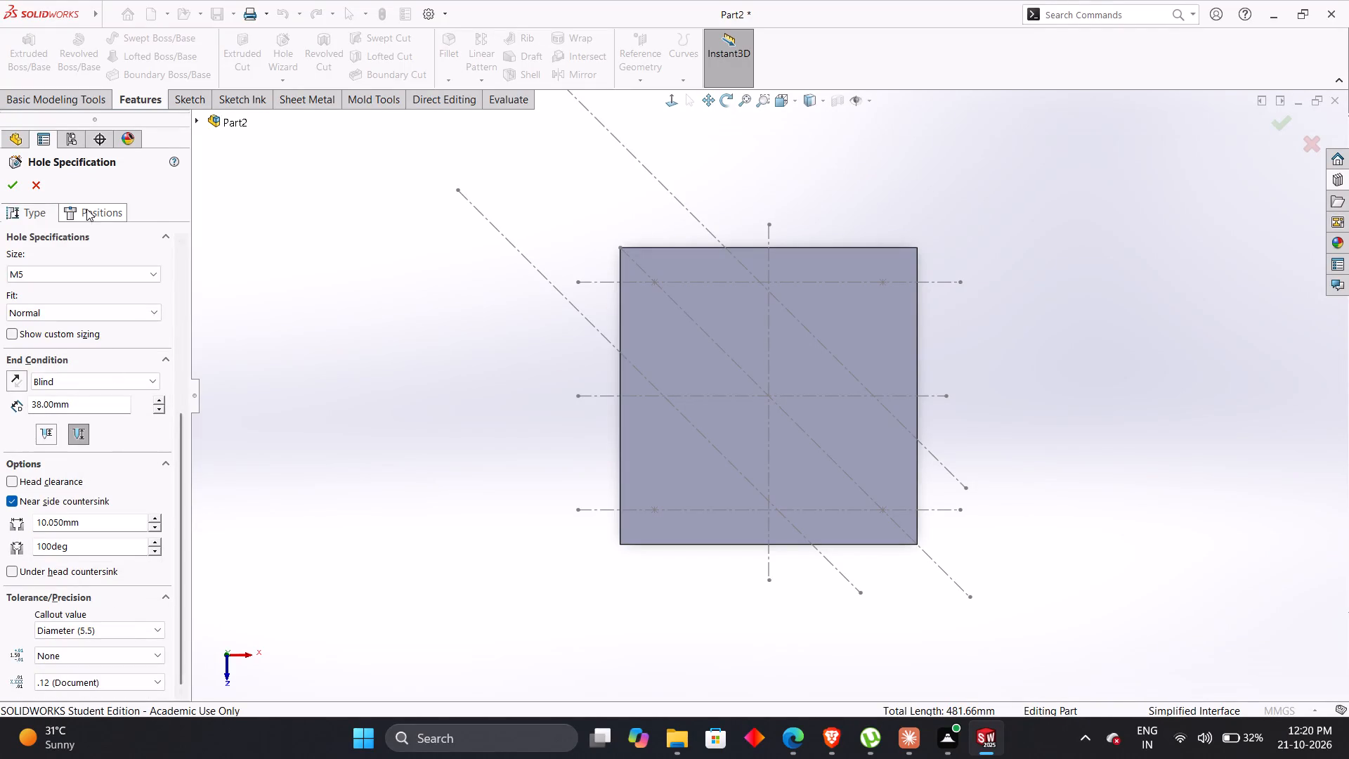
Position the counterbore holes with a 3D sketch on the four corner points of the layout and finish the feature.
left_click(86, 209)
left_click(94, 416)
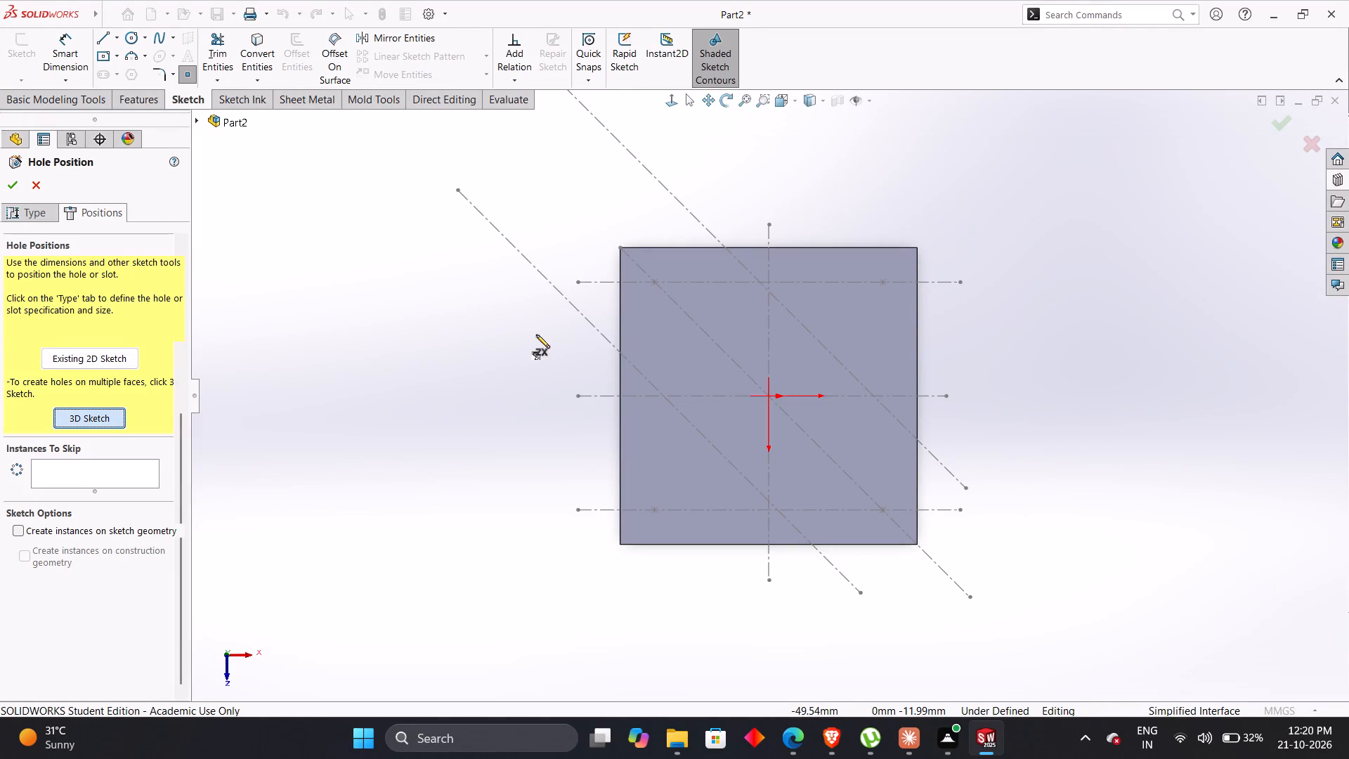
left_click(653, 285)
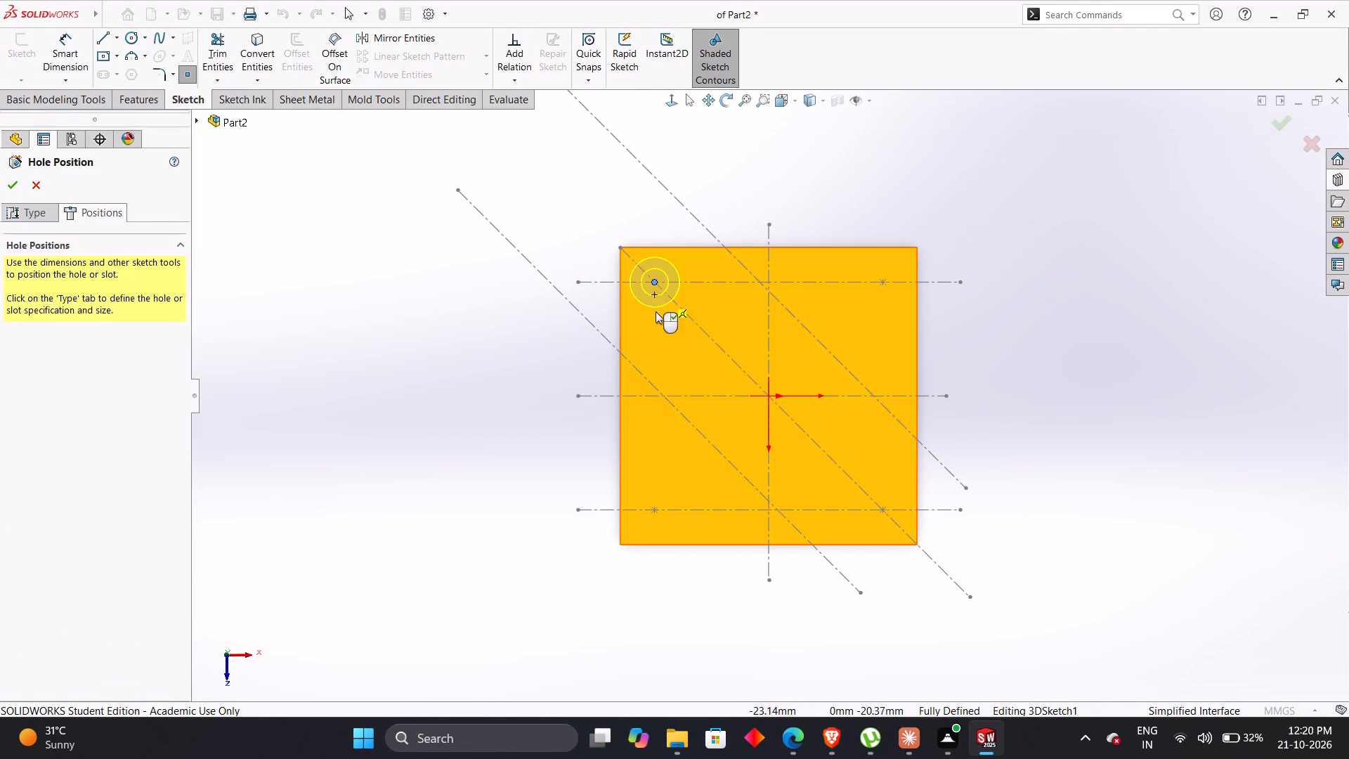
left_click(885, 284)
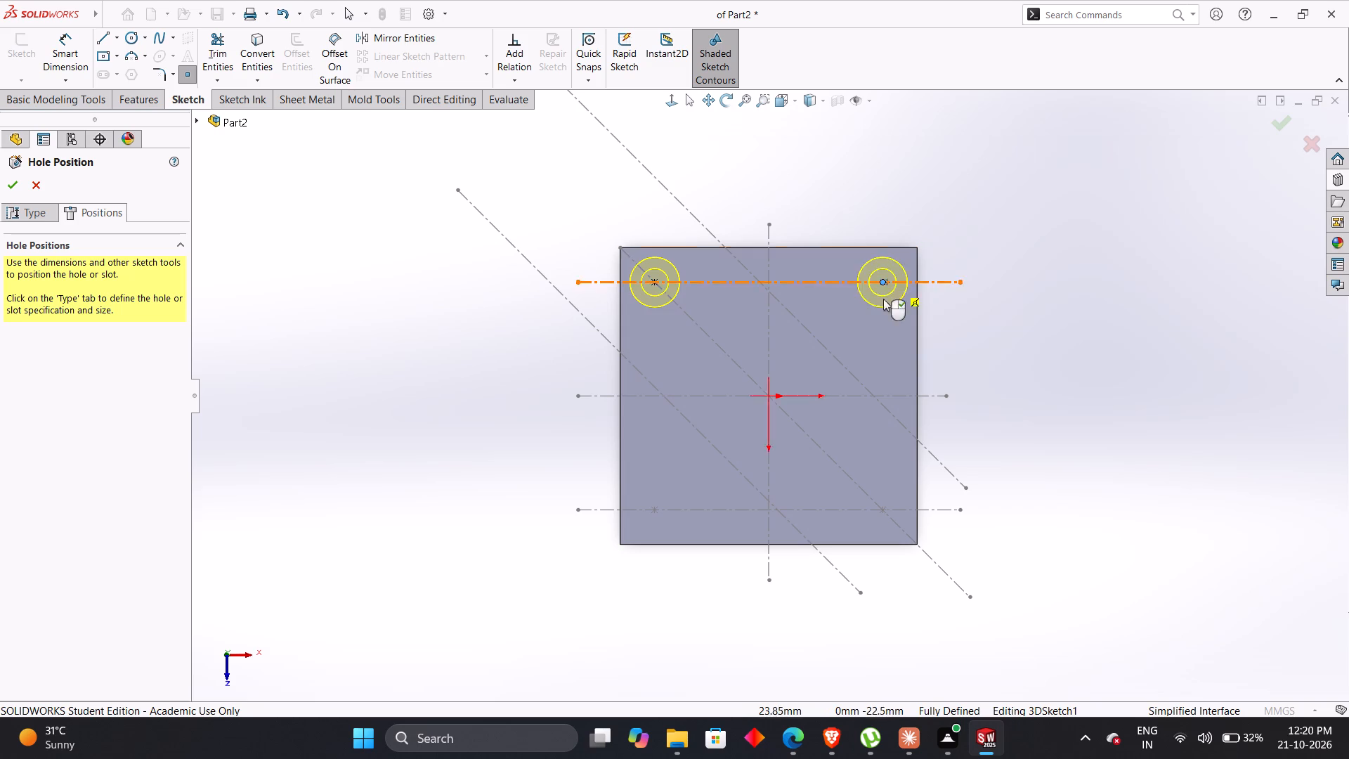
left_click(885, 510)
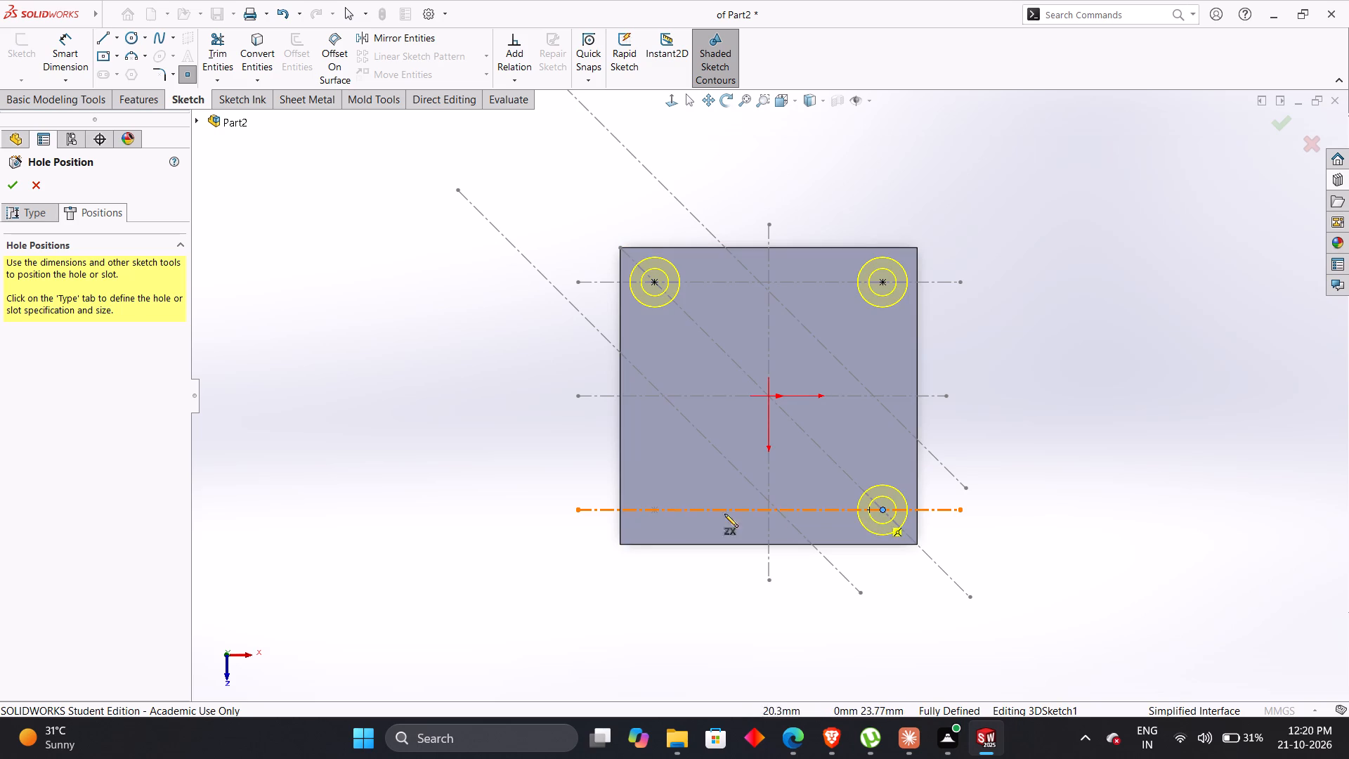
left_click(653, 509)
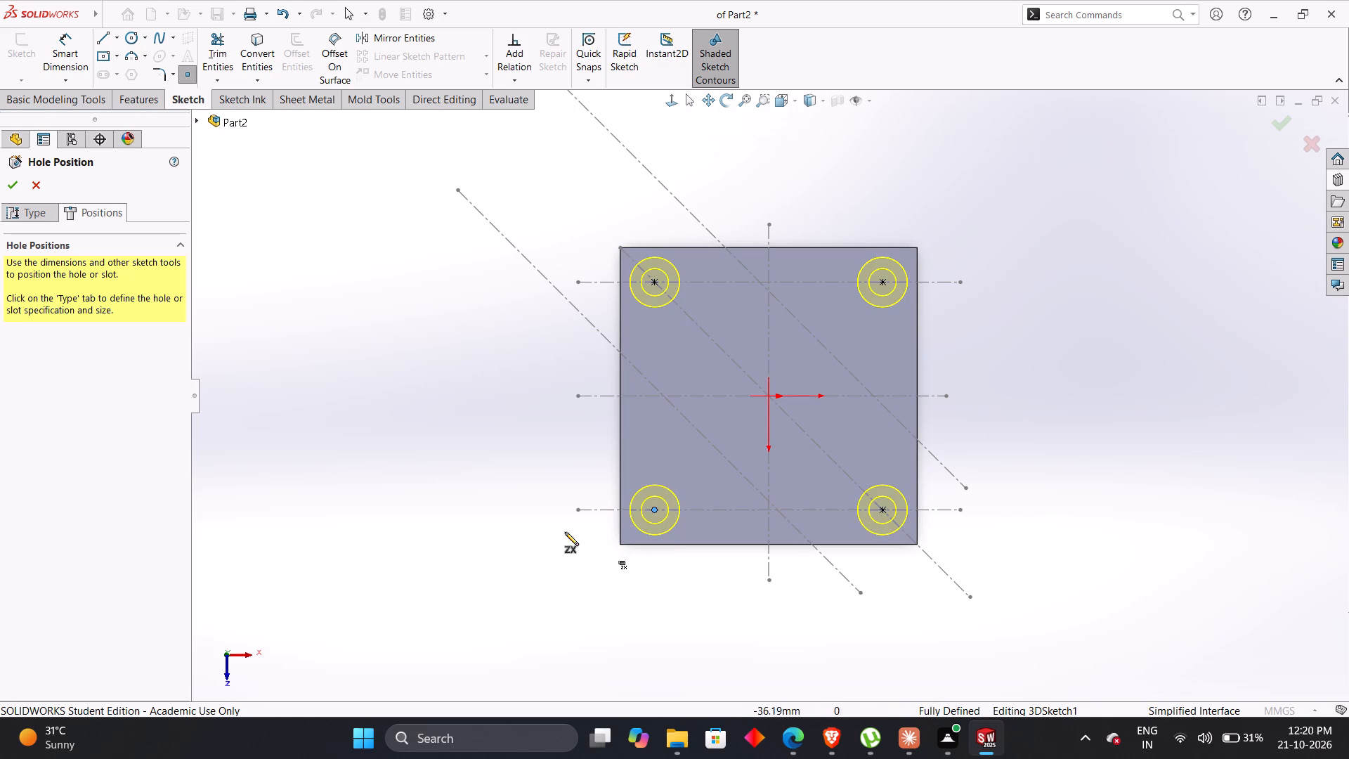
left_click(11, 188)
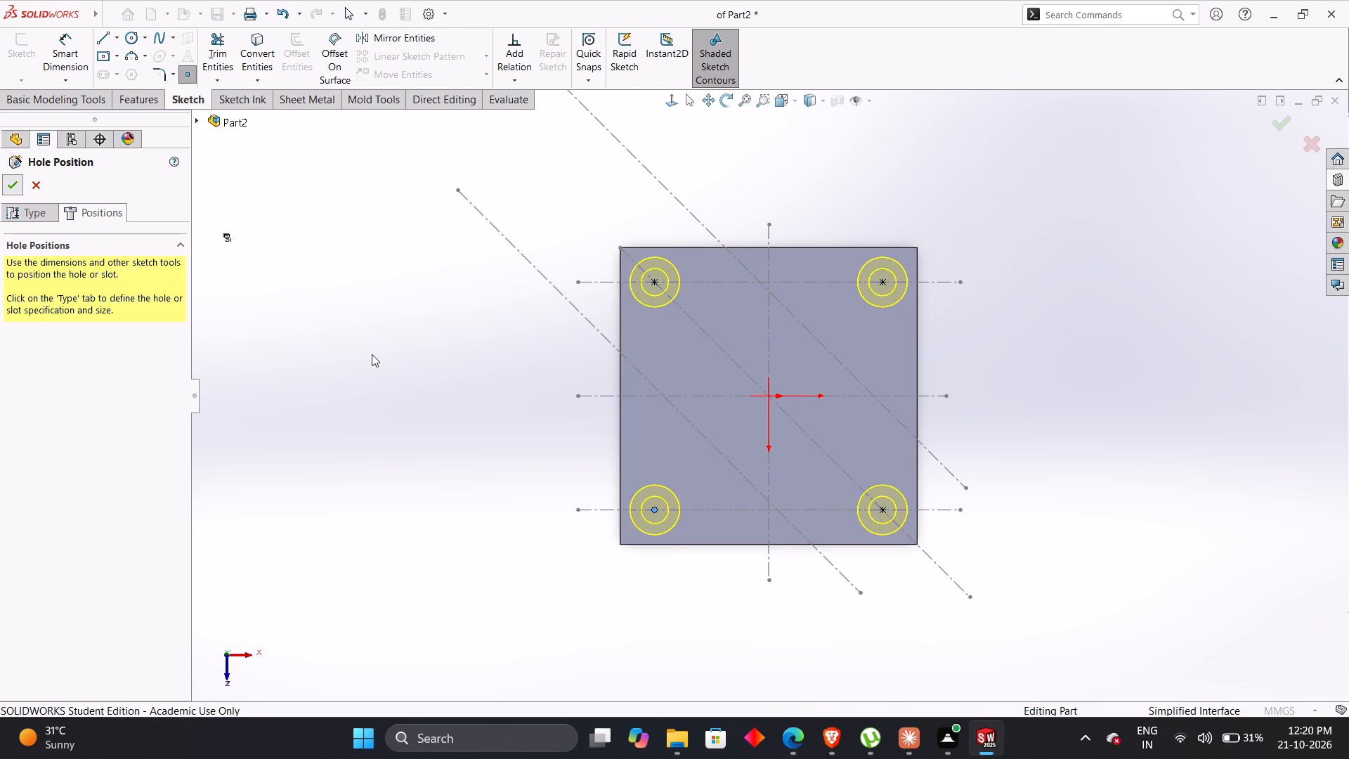
left_click(473, 371)
Open a new sketch on the plate's top face, viewed straight on.
middle_click_drag(483, 452, 486, 306)
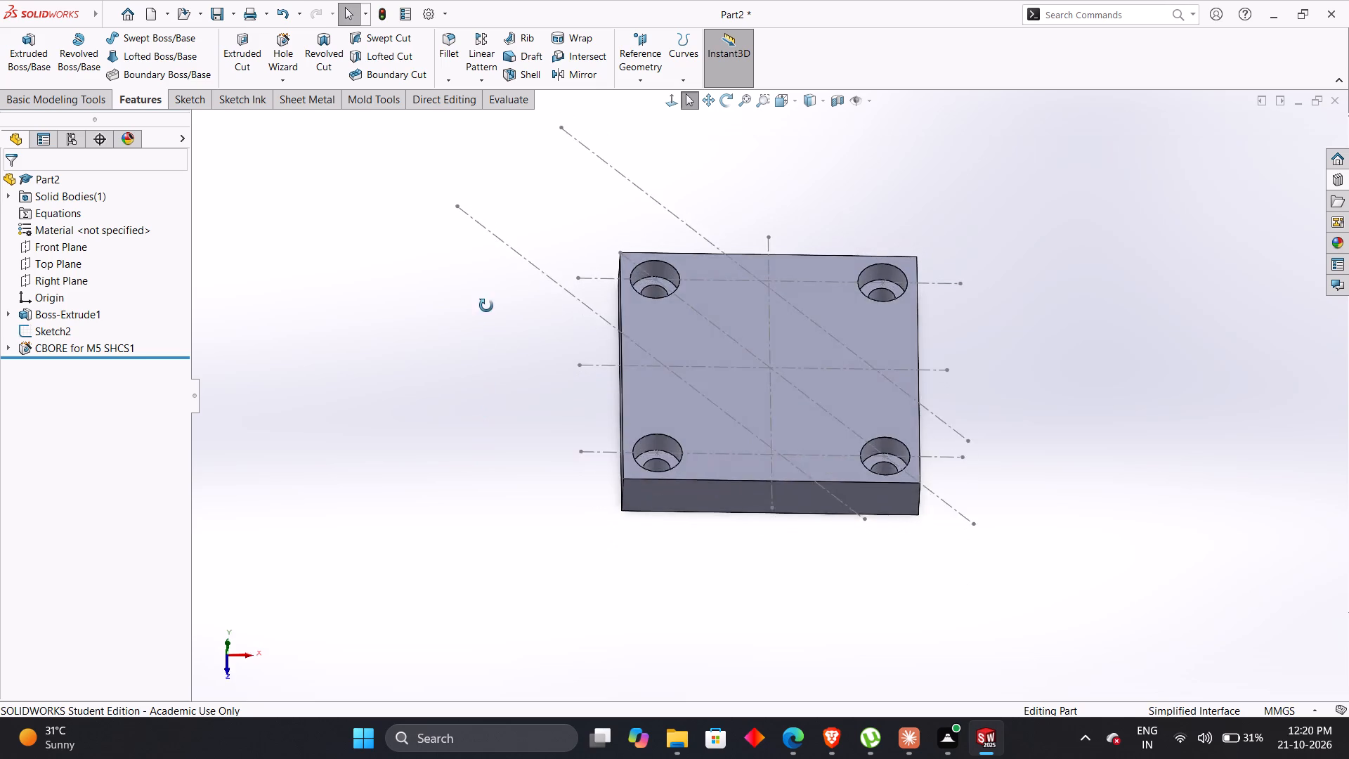
middle_click_drag(486, 306, 464, 102)
middle_click_drag(490, 364, 487, 528)
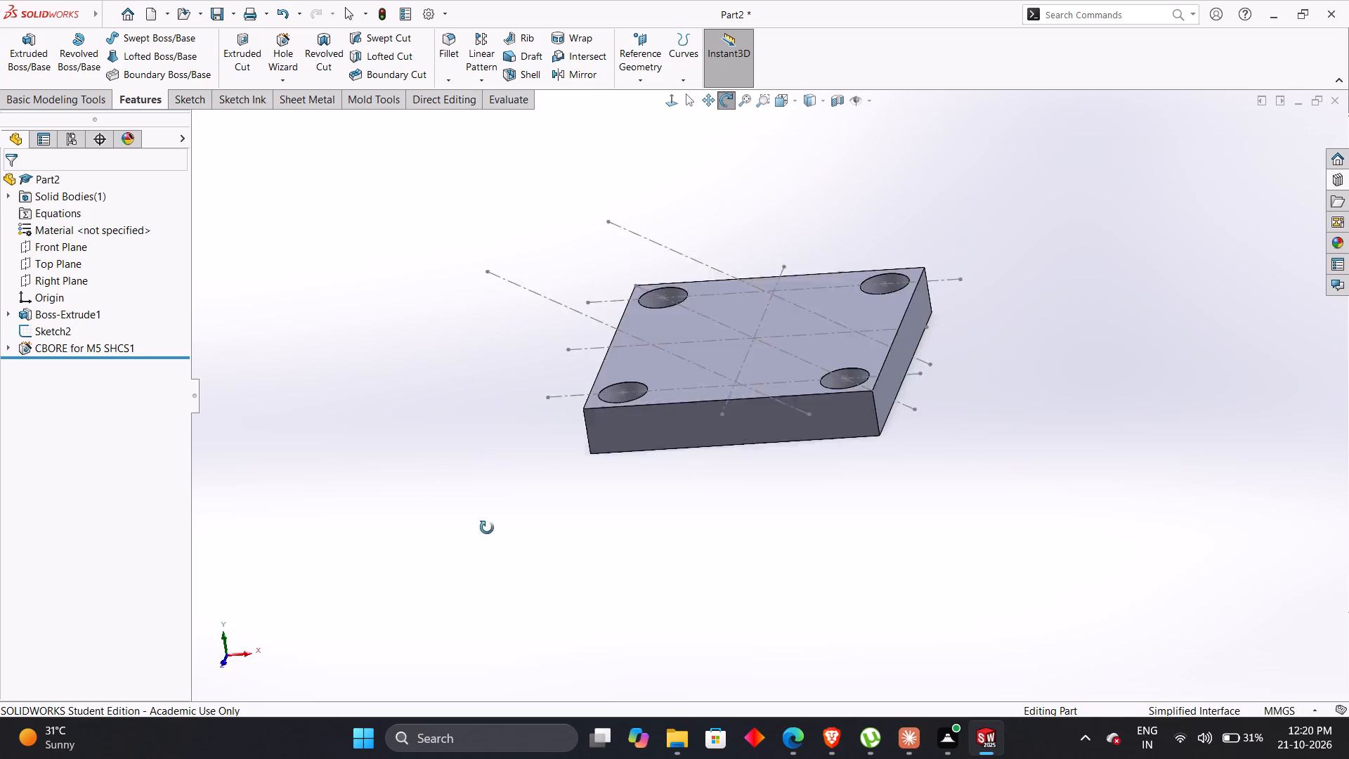
middle_click_drag(487, 528, 487, 583)
middle_click_drag(472, 430, 502, 495)
right_click(811, 318)
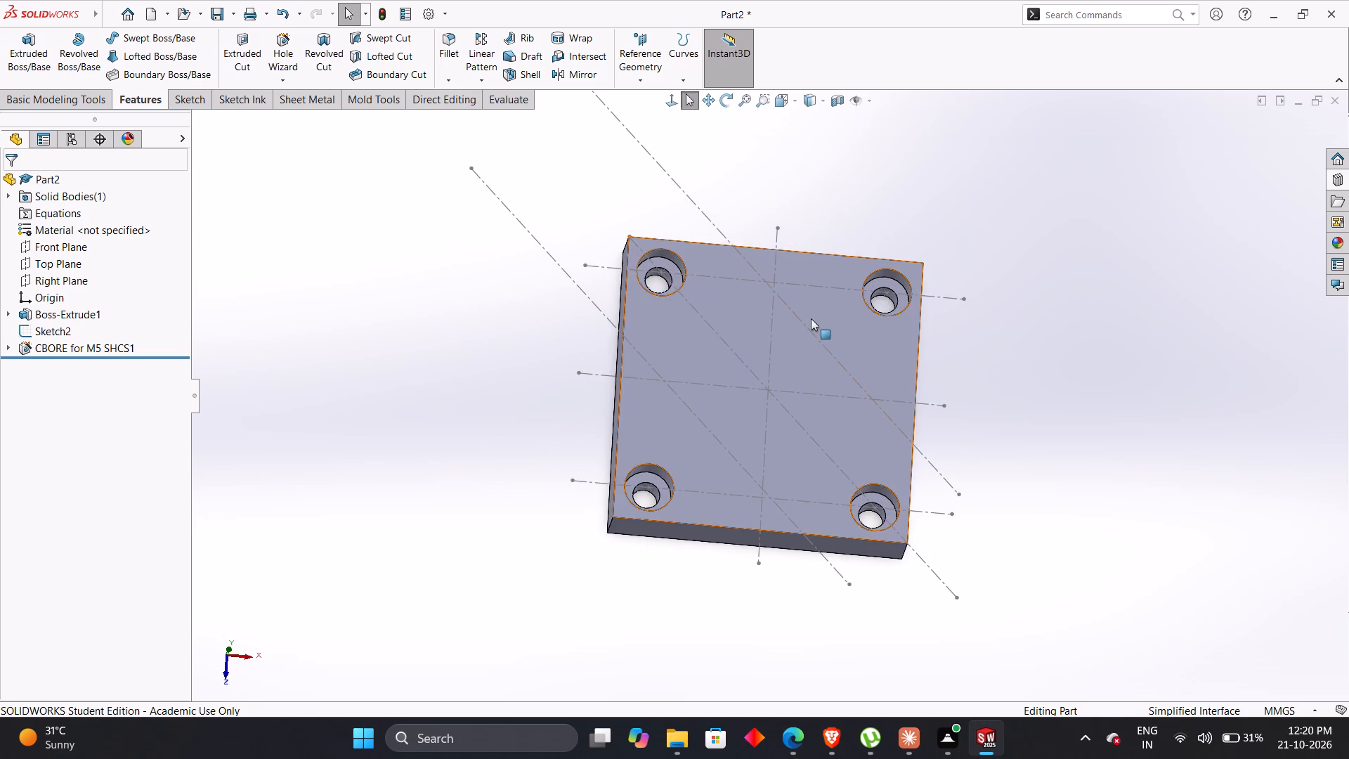
left_click(847, 297)
left_click(442, 392)
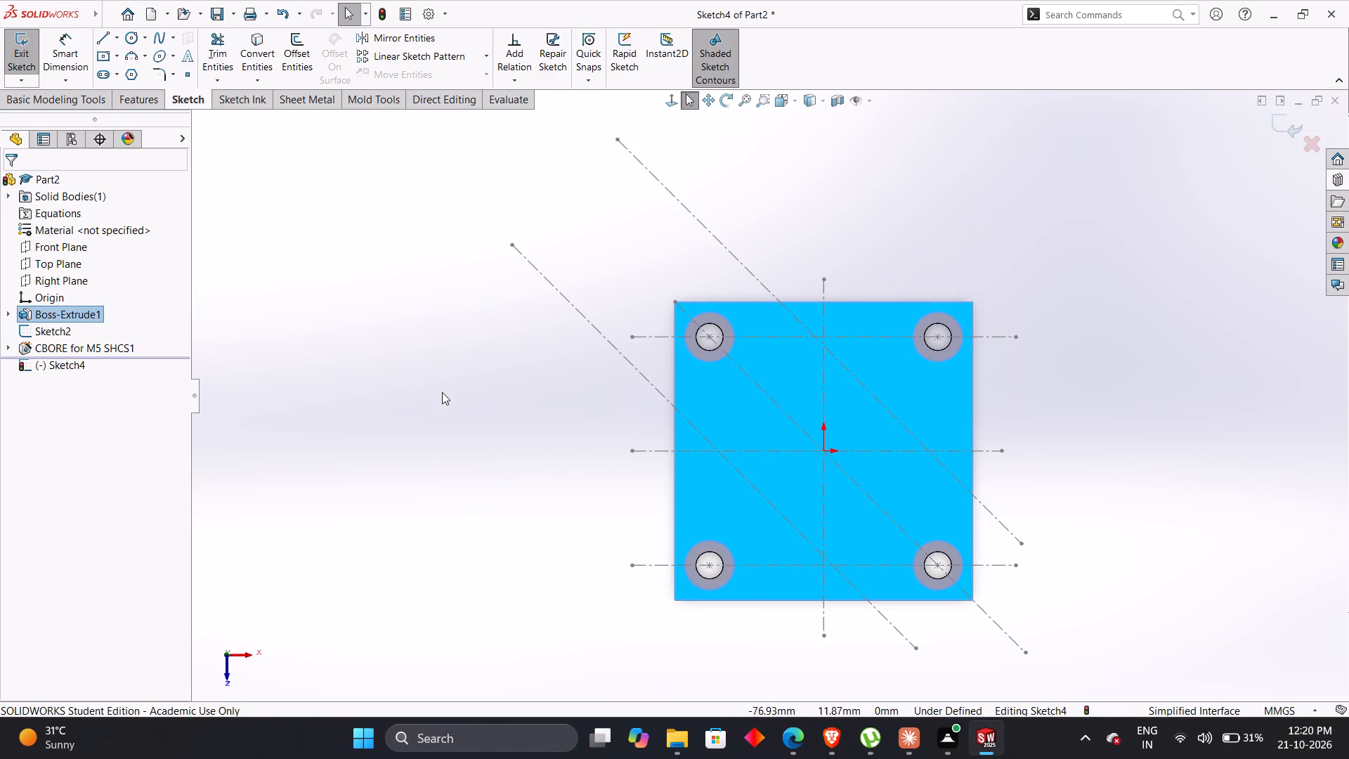
left_click(549, 282)
left_click(521, 327)
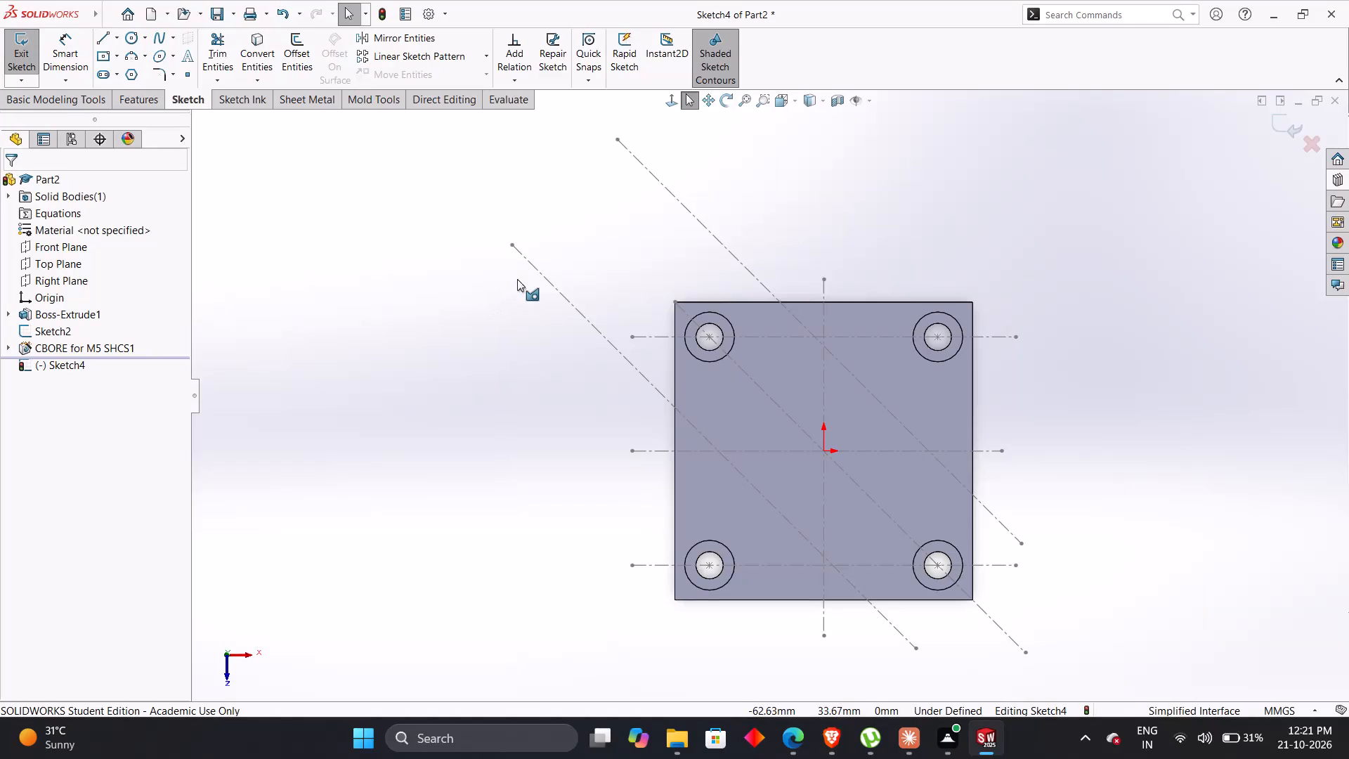
Sketch a circle about 9.1 mm in diameter centered where the lower-left diagonal centerline crosses the plate's middle horizontal centerline.
key("alt+Tab")
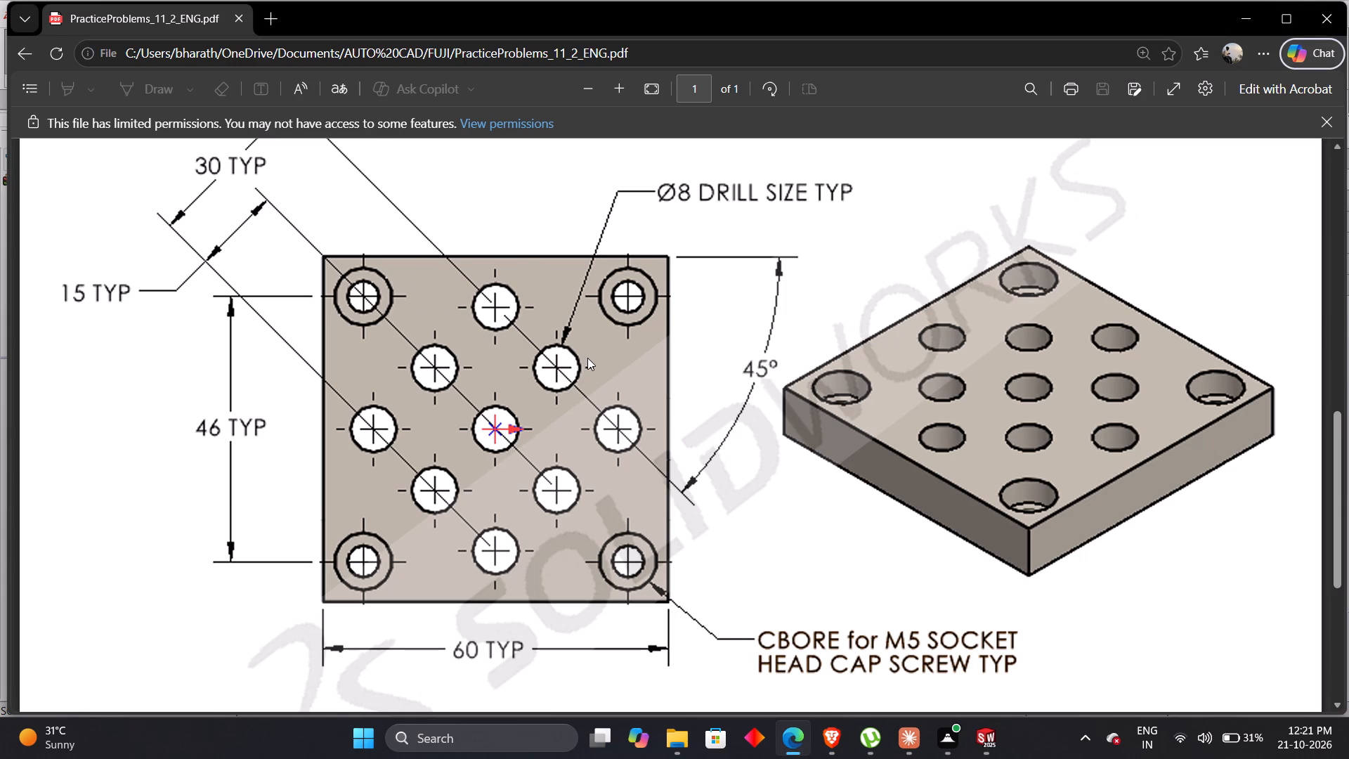
key("alt+Tab")
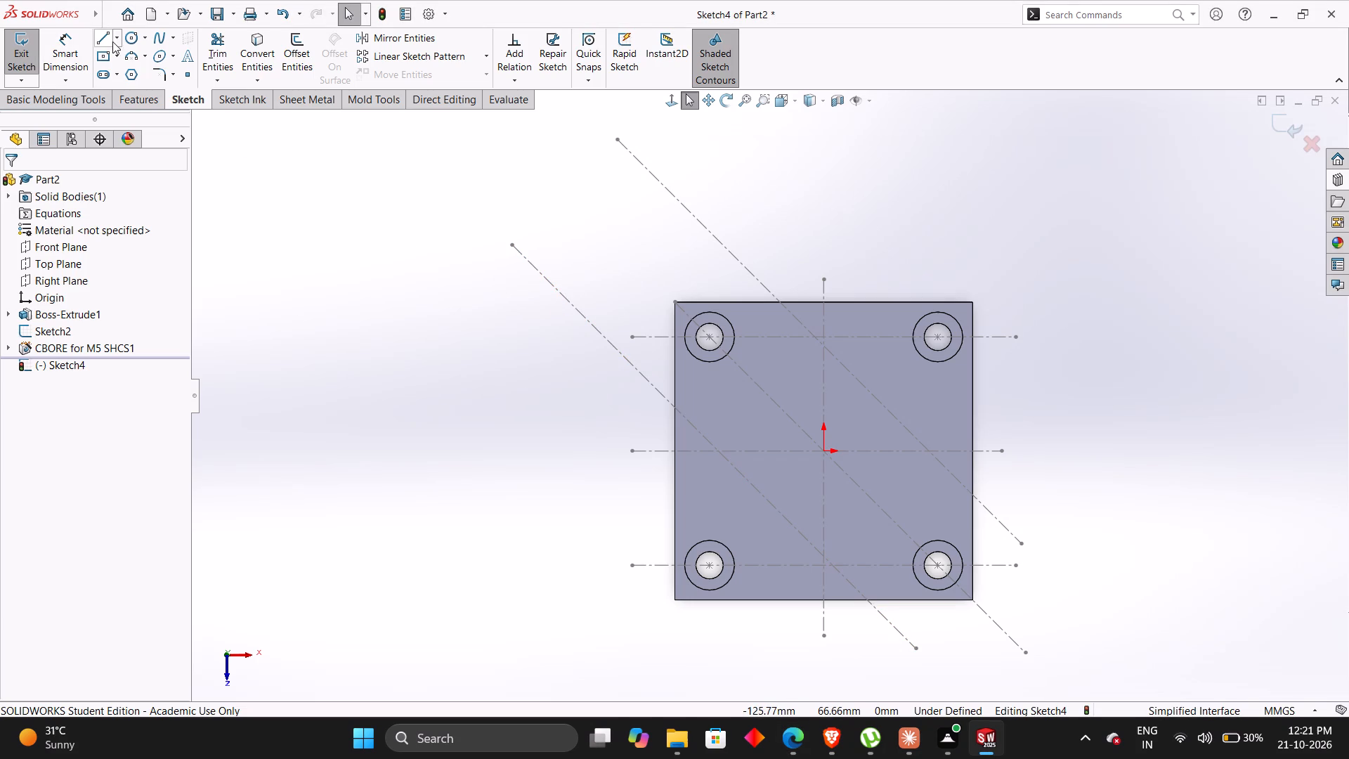
left_click(134, 39)
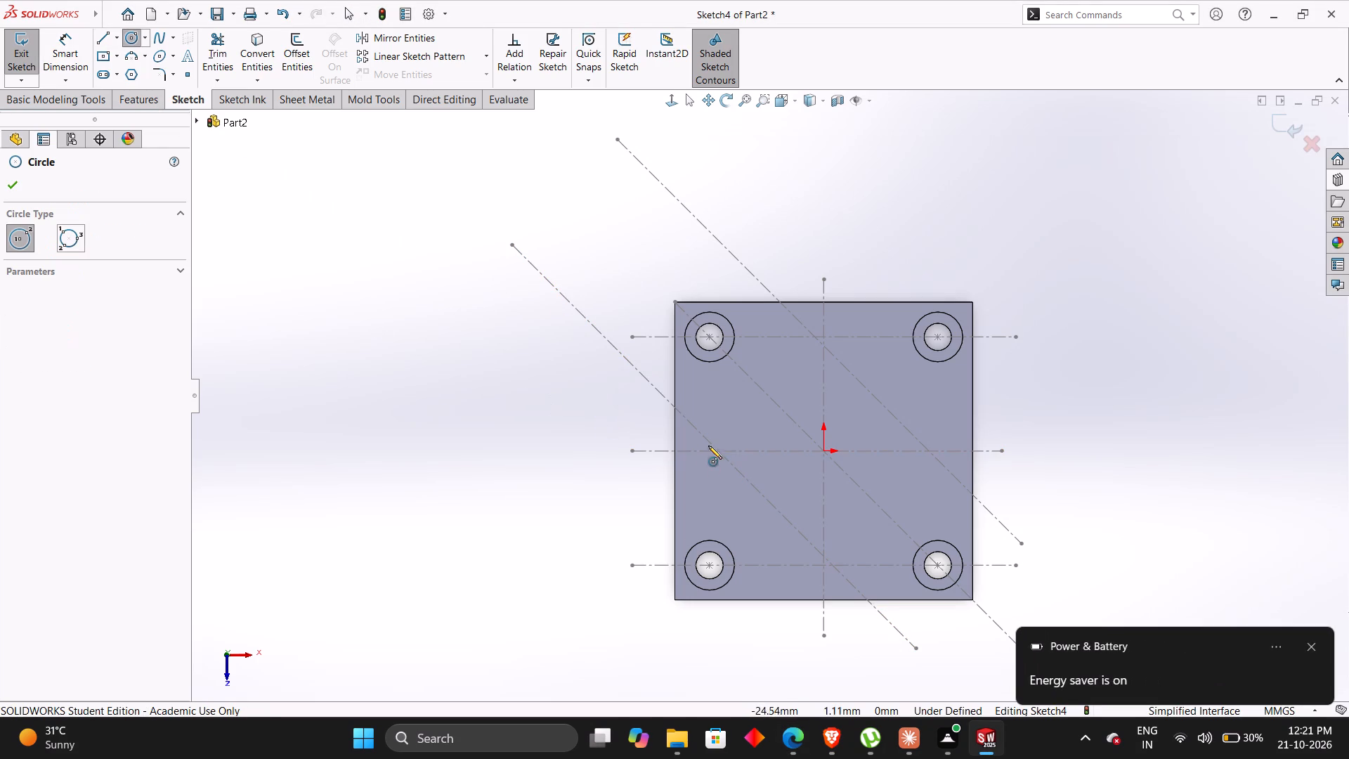
key("alt+Tab")
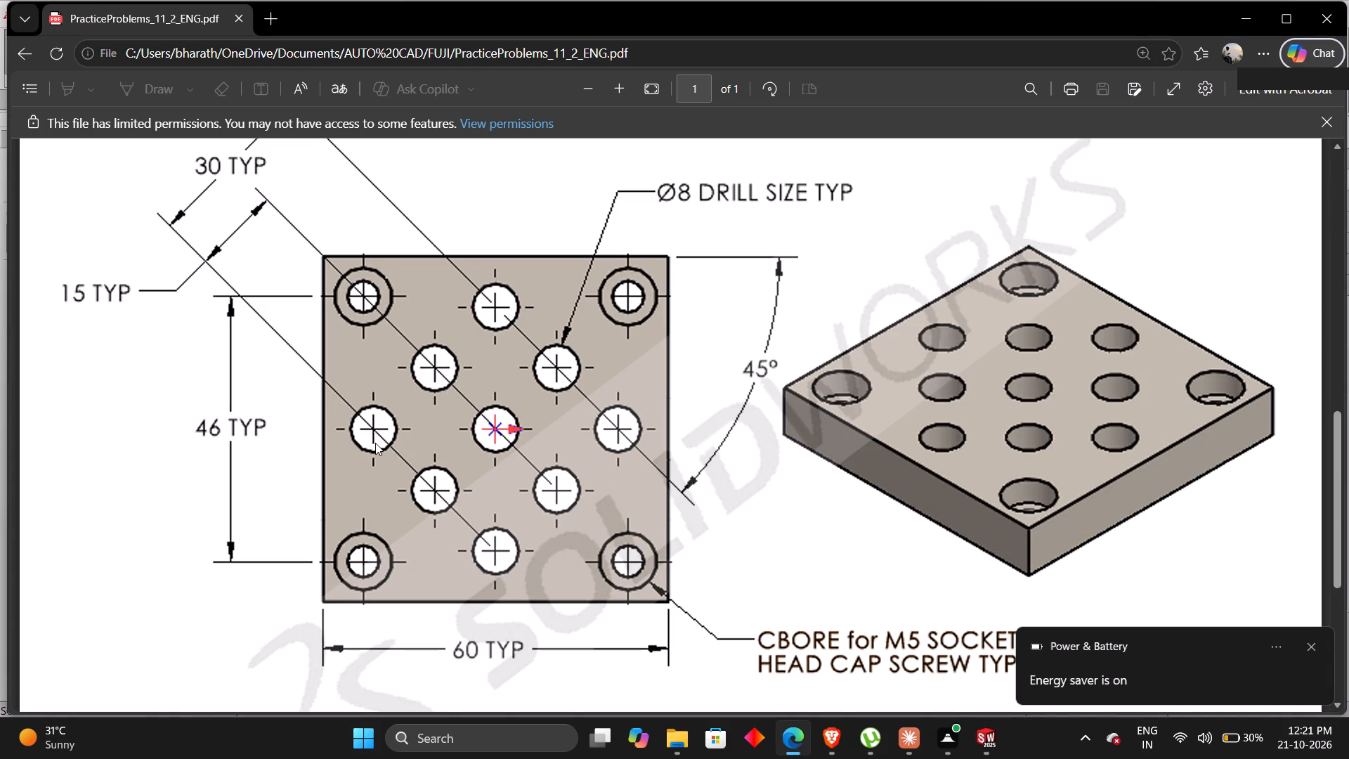
key("alt+Tab")
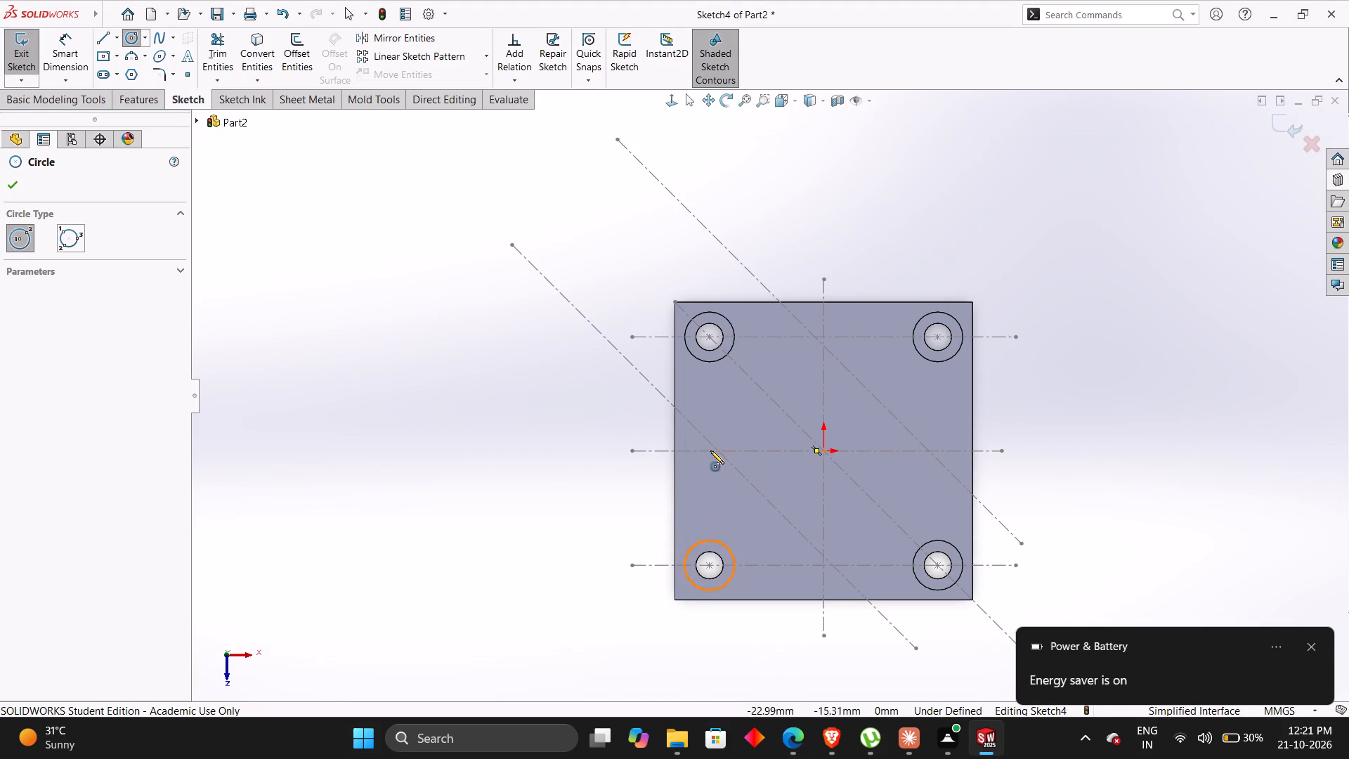
left_click(719, 451)
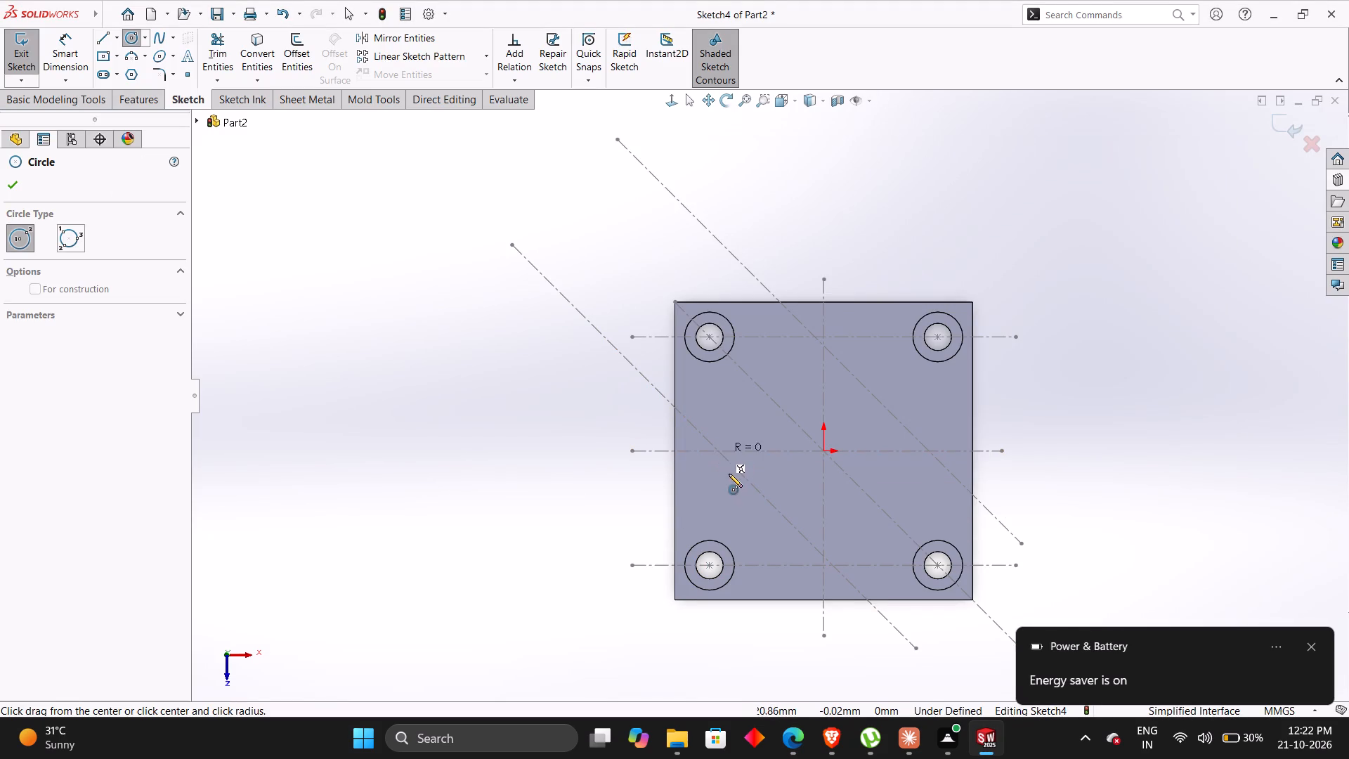
left_click(722, 474)
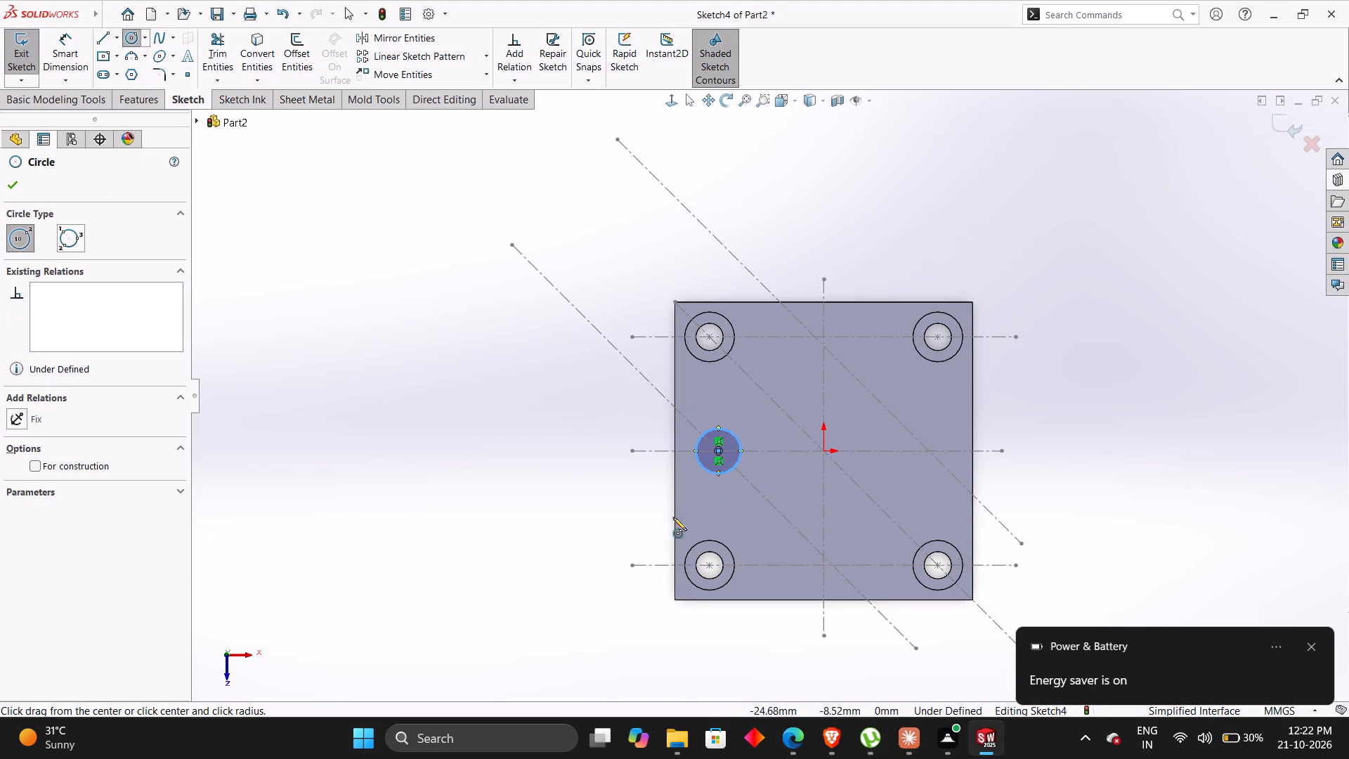
Dimension the circle on the lower-left diagonal centerline to a diameter of 8 mm.
right_click_drag(600, 543, 593, 330)
left_click(736, 436)
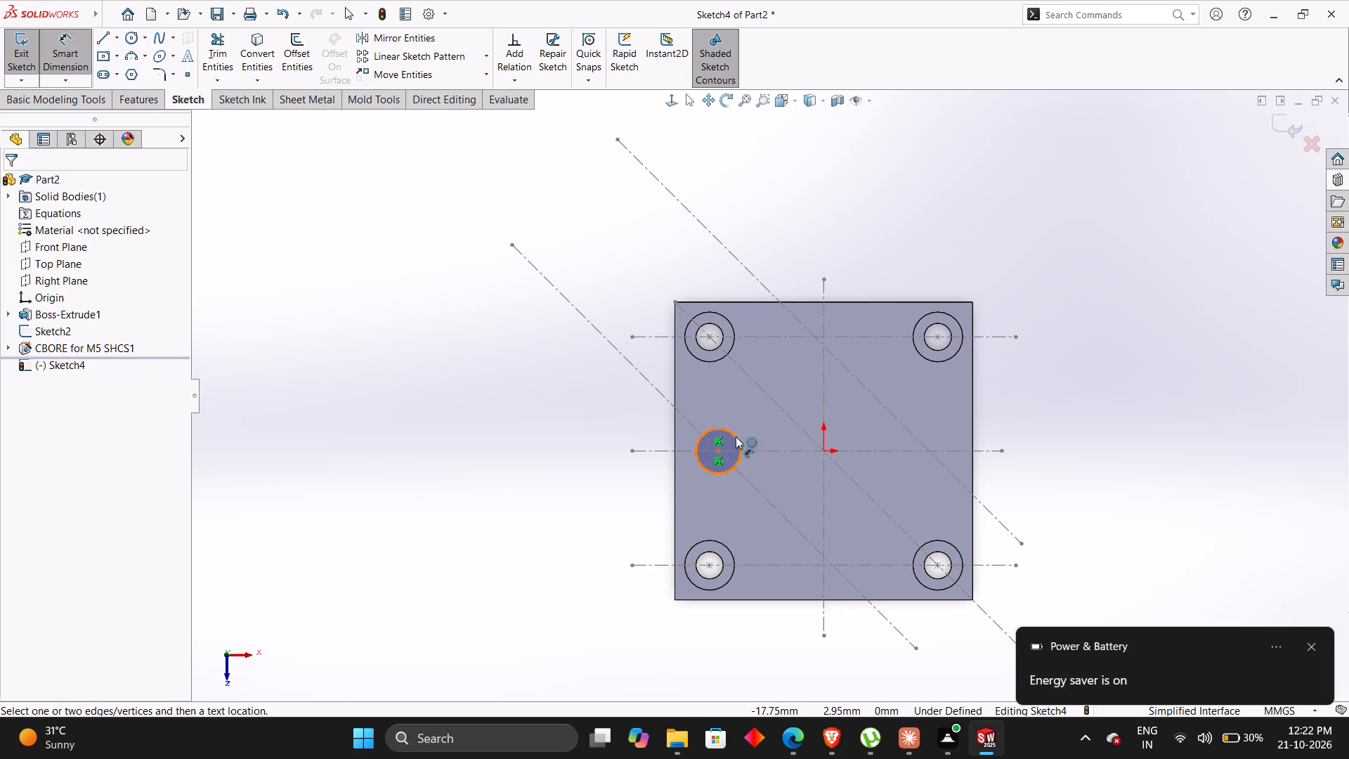
left_click(603, 411)
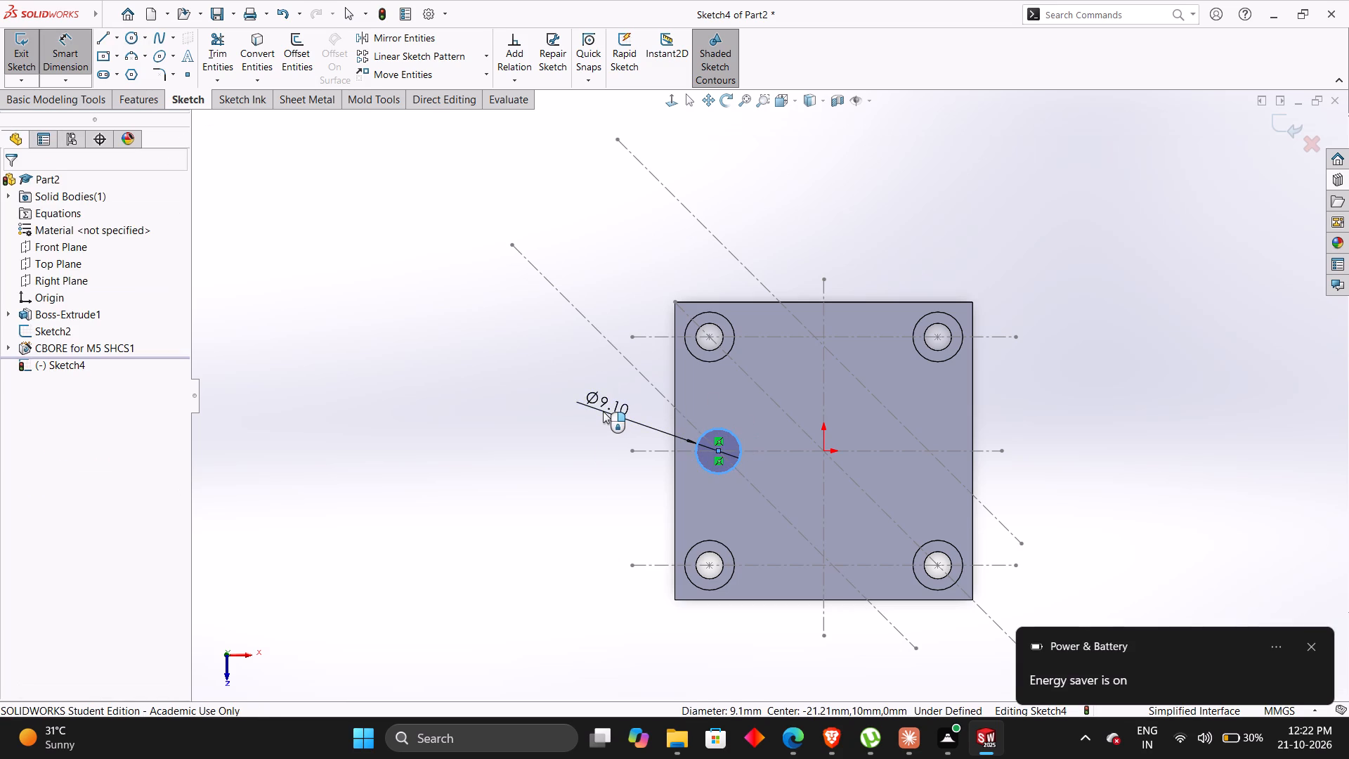
key("8")
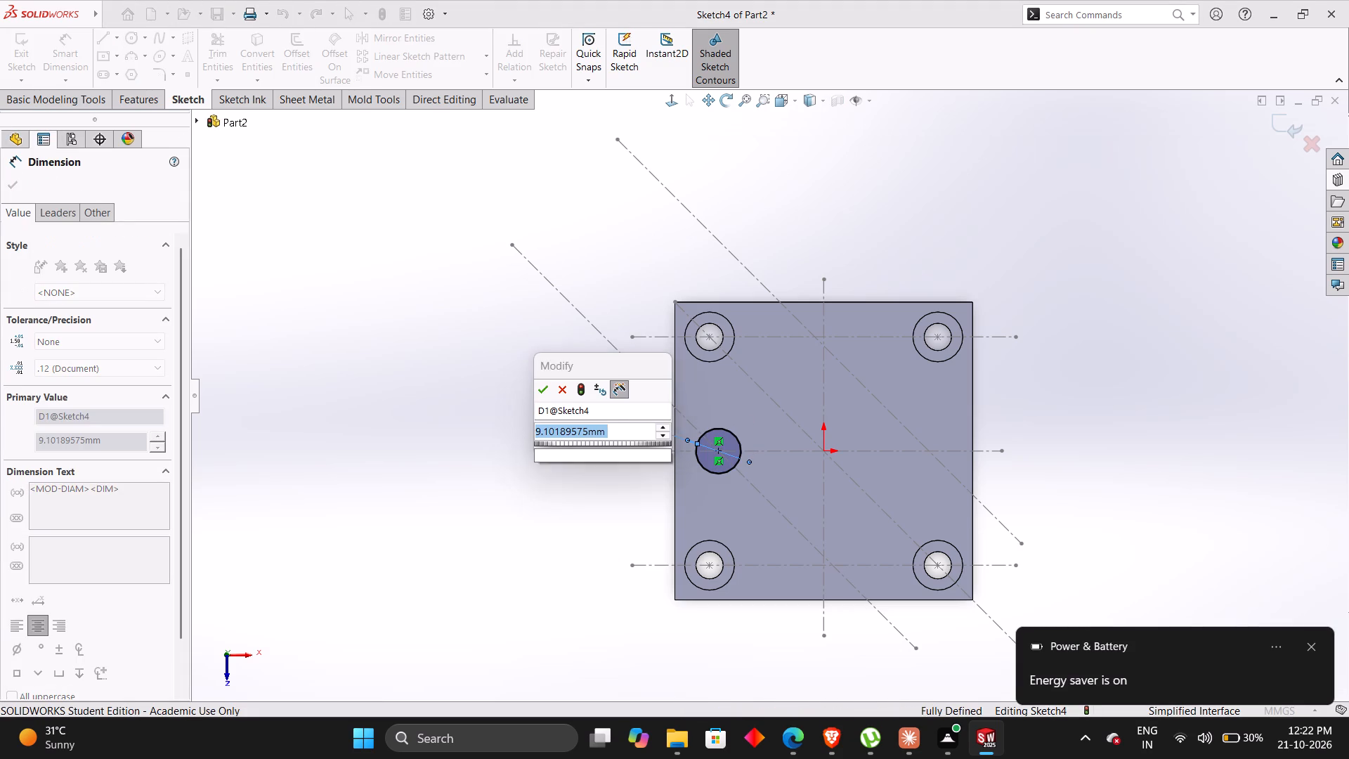
key("Return")
left_click(523, 430)
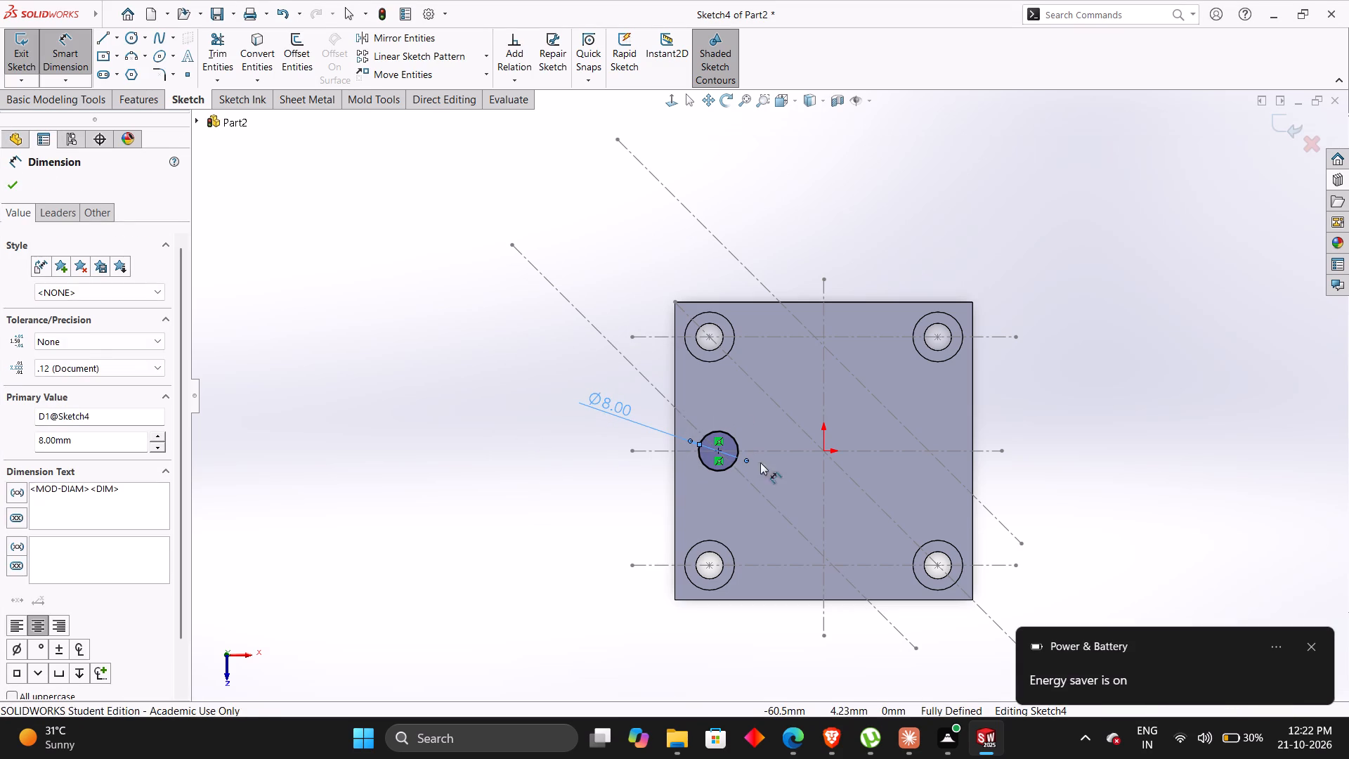
Sketch two more circles on the middle horizontal centerline, one centered at the origin and one where it crosses the upper-right diagonal centerline.
key("alt+Tab")
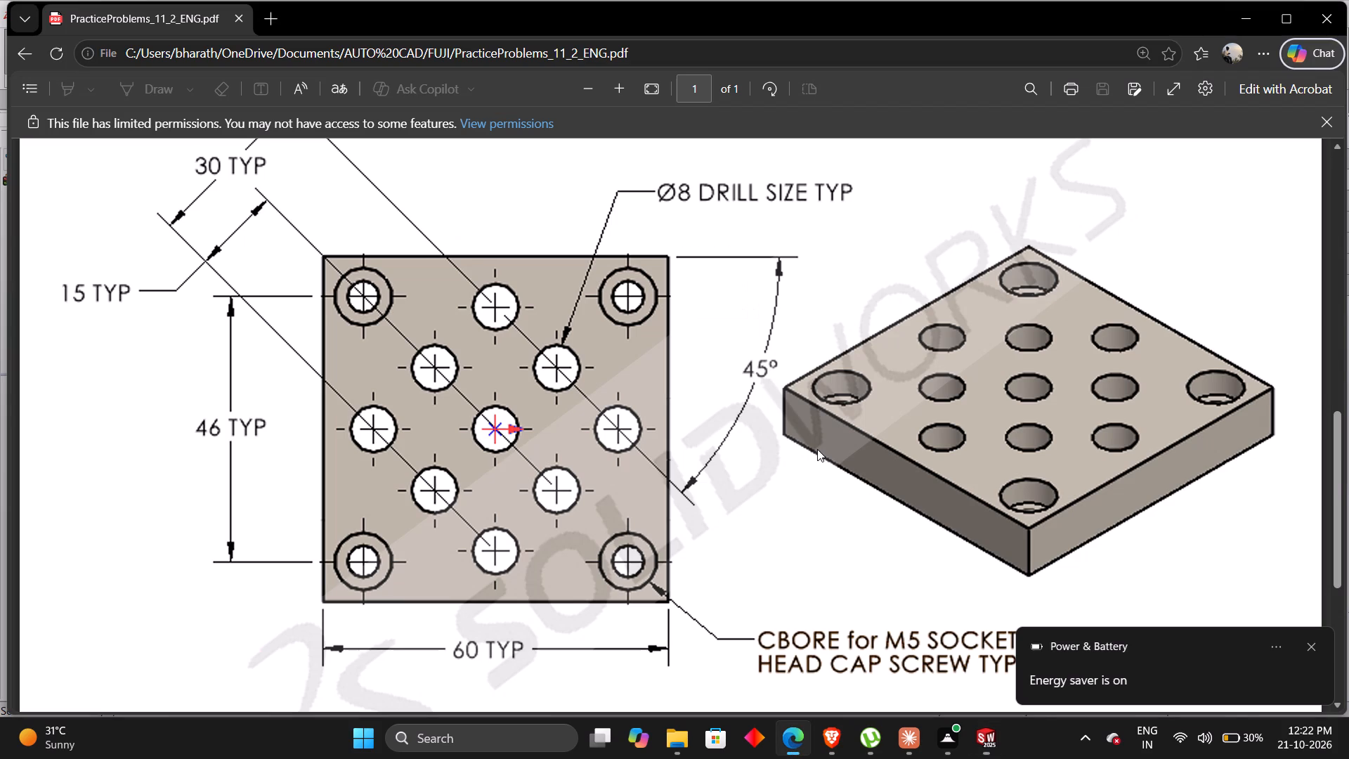
key("alt+Tab")
left_click(822, 453)
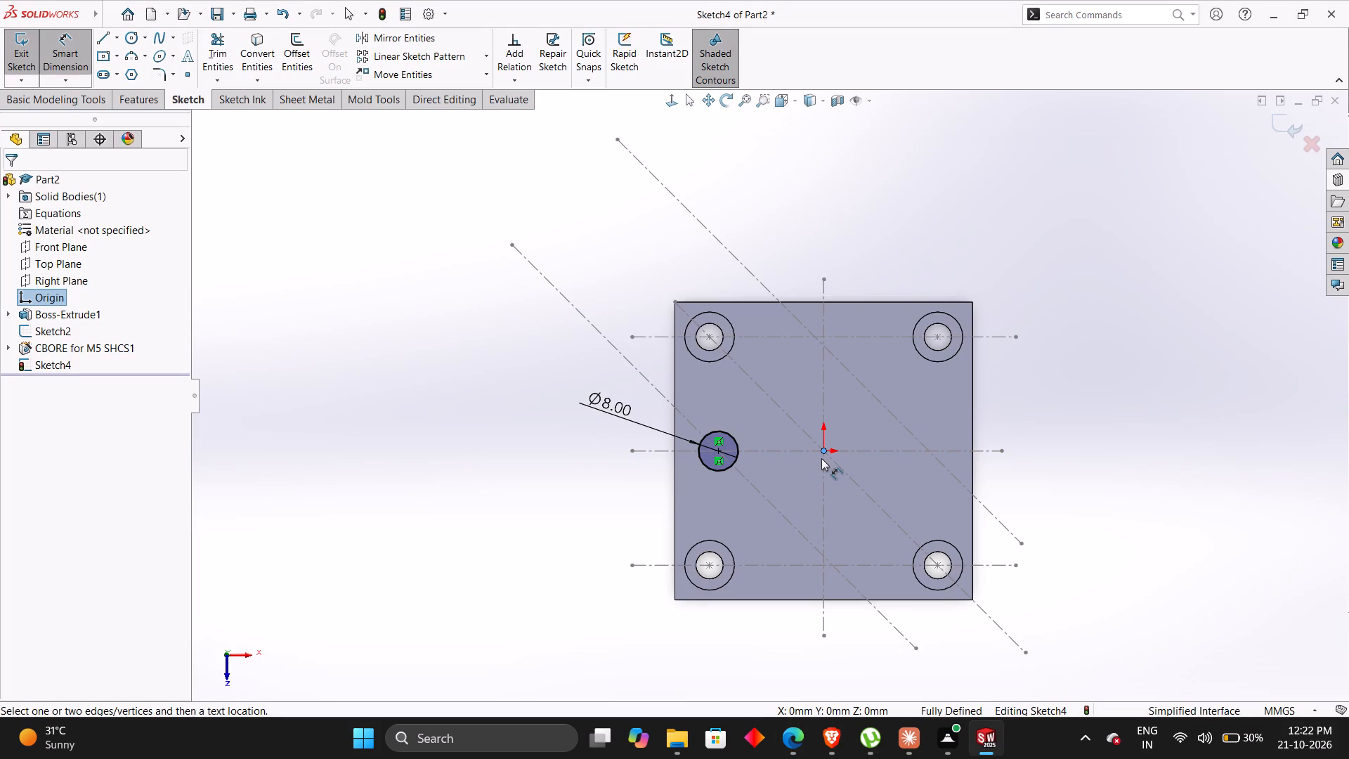
key("Escape")
left_click(133, 42)
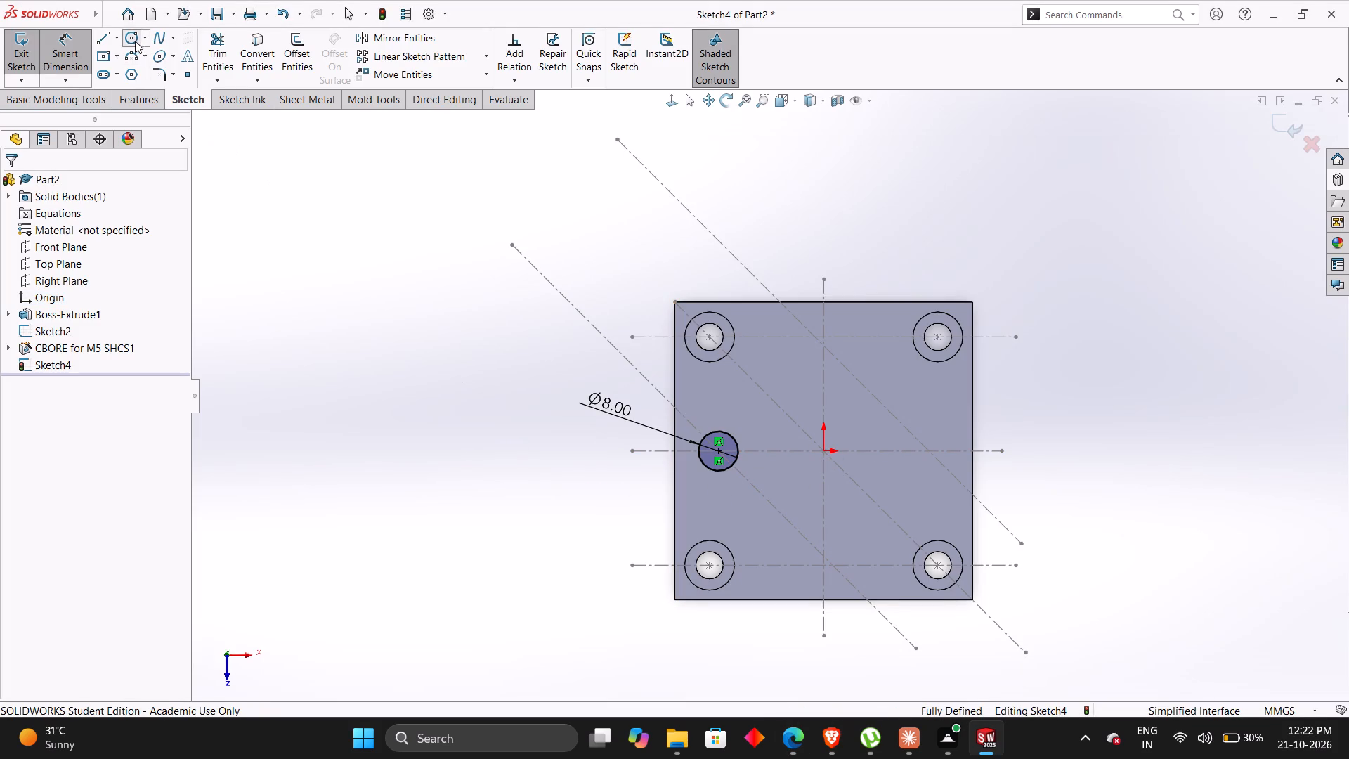
left_click(823, 449)
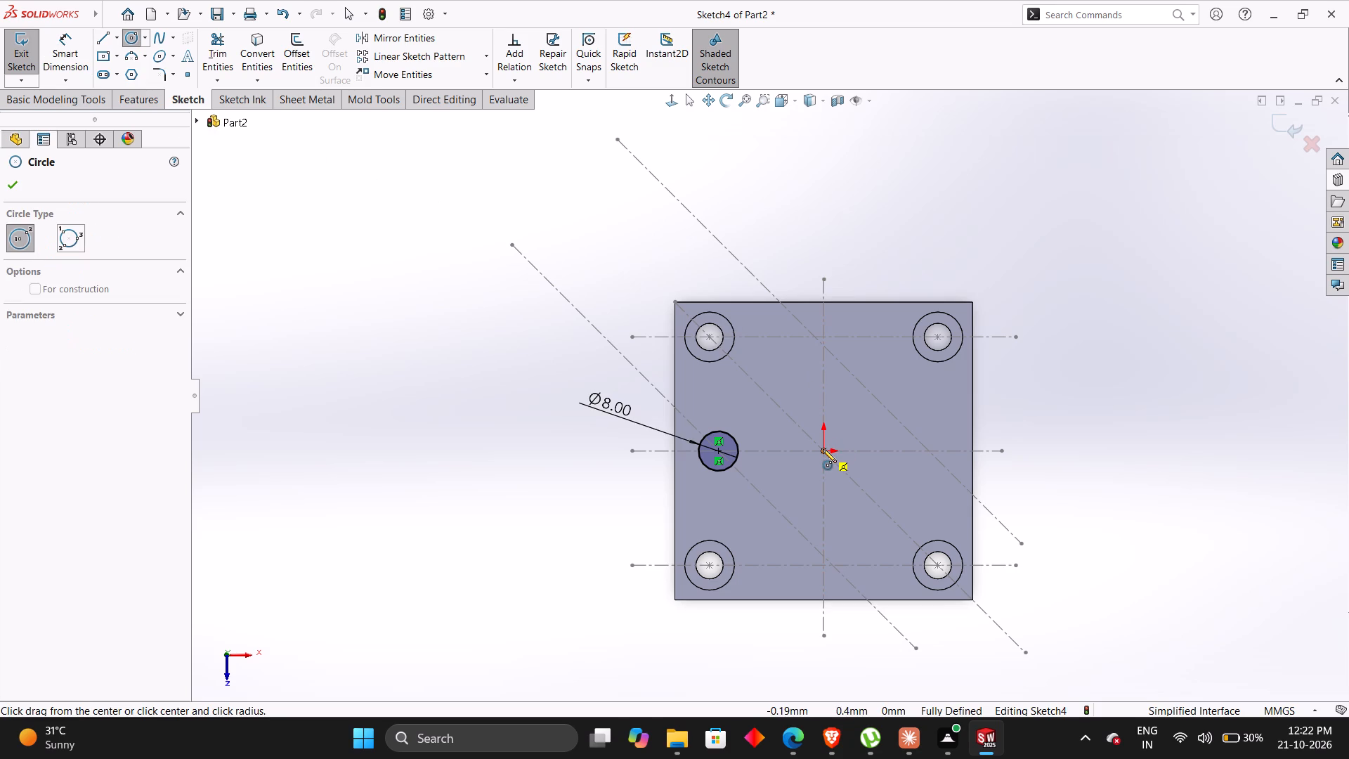
left_click(817, 466)
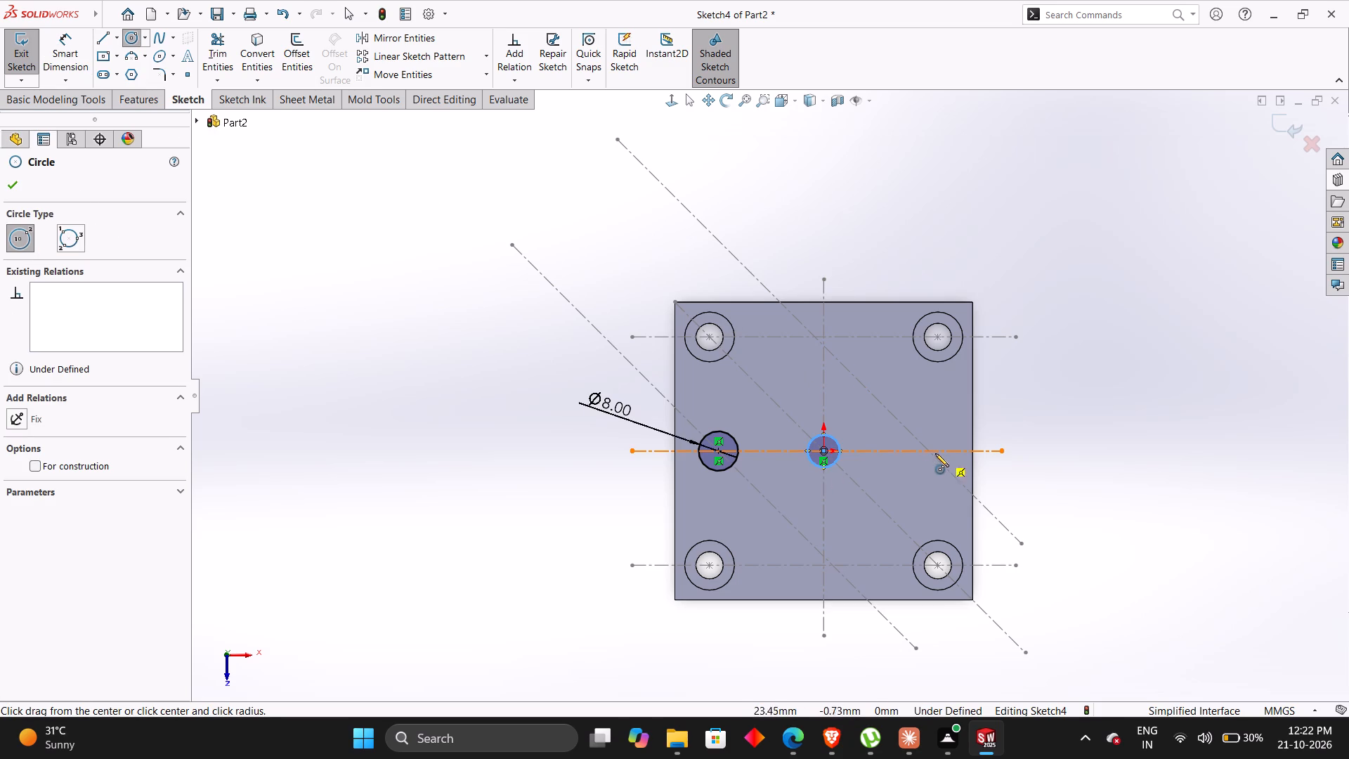
left_click(929, 453)
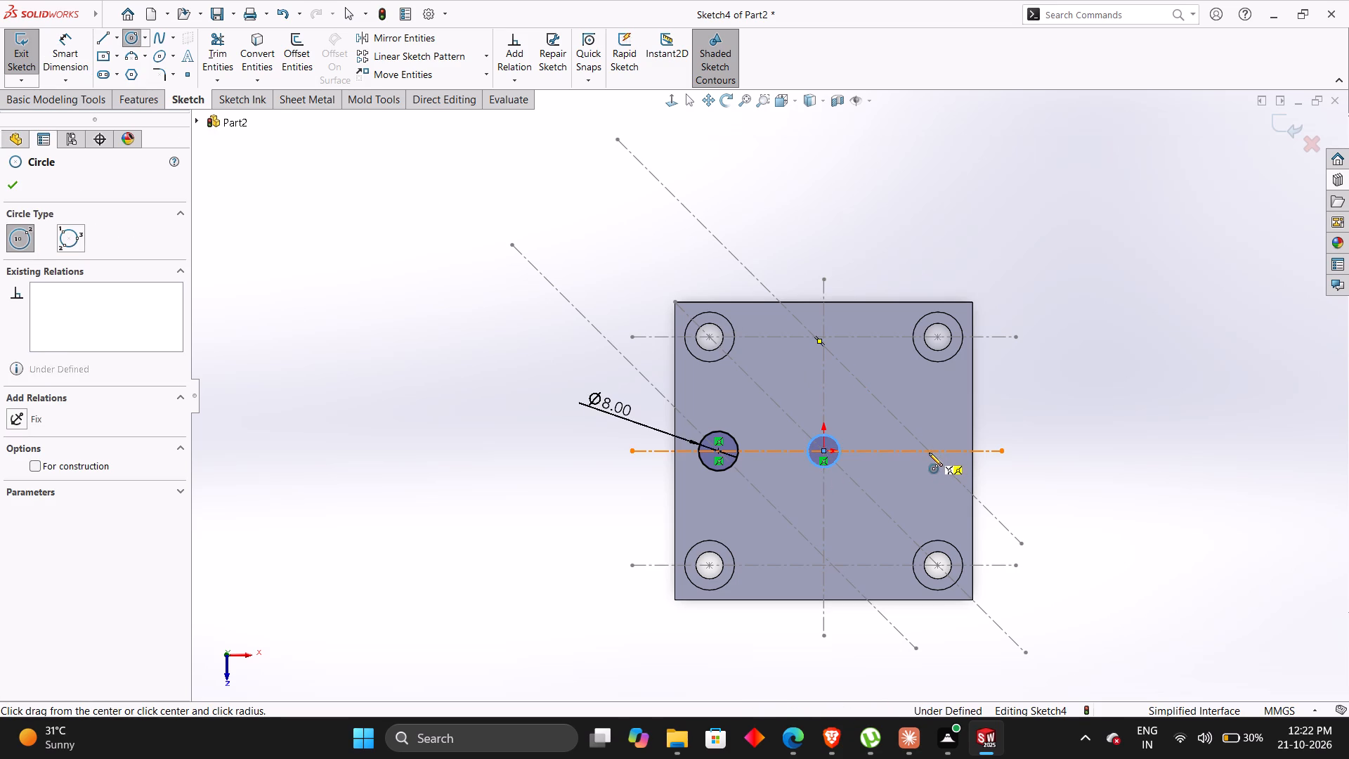
left_click(920, 467)
key("Escape")
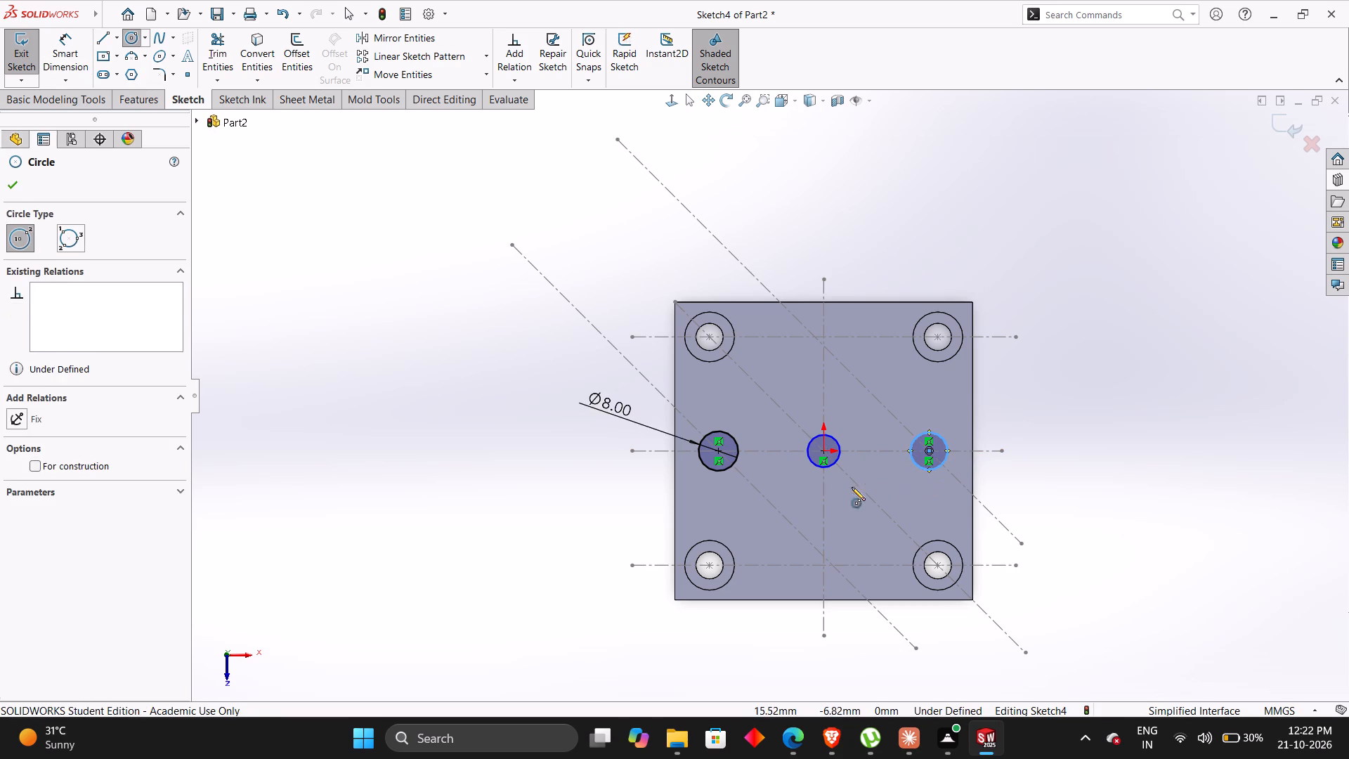
key("Escape")
key("Escape")
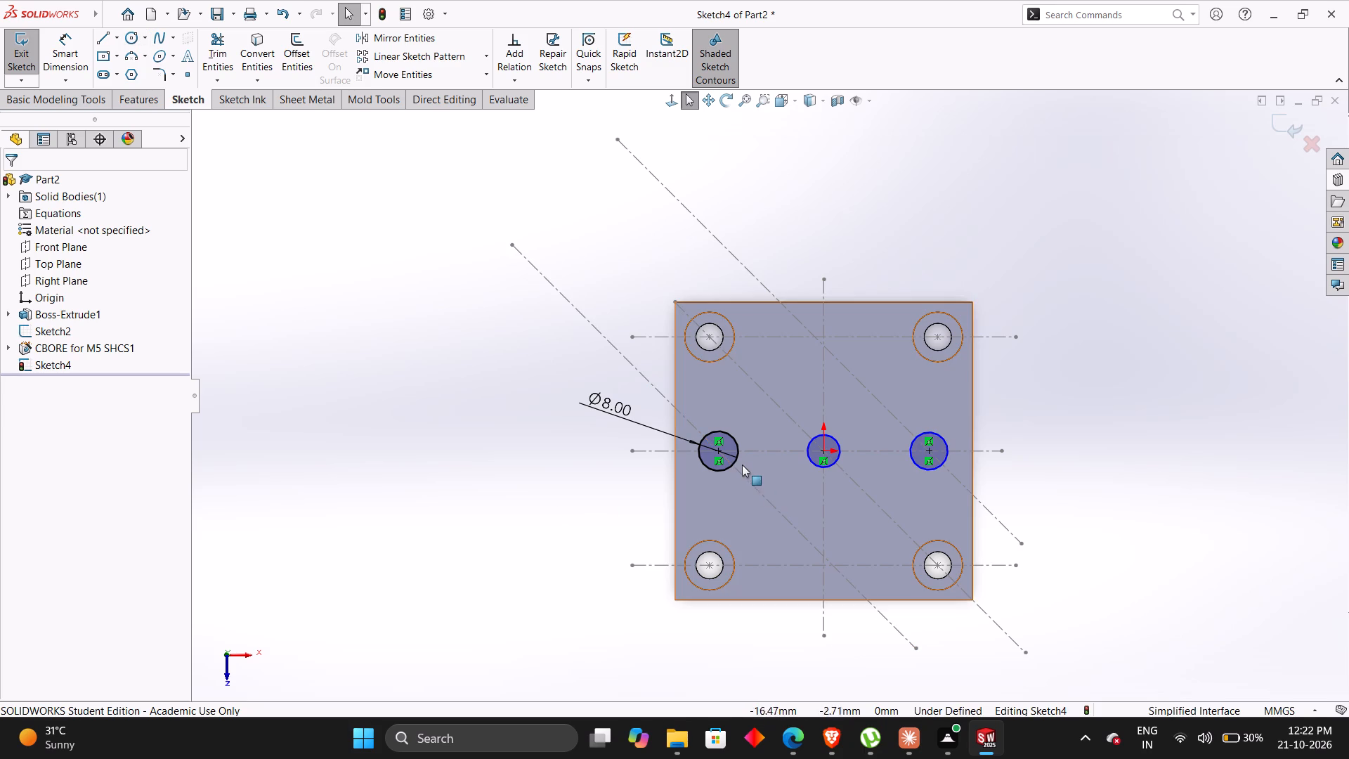
Make the center circle equal to the 8 mm circle, and the circle on the upper-right diagonal equal to the center circle.
left_click(736, 458)
left_click(812, 463, "ctrl")
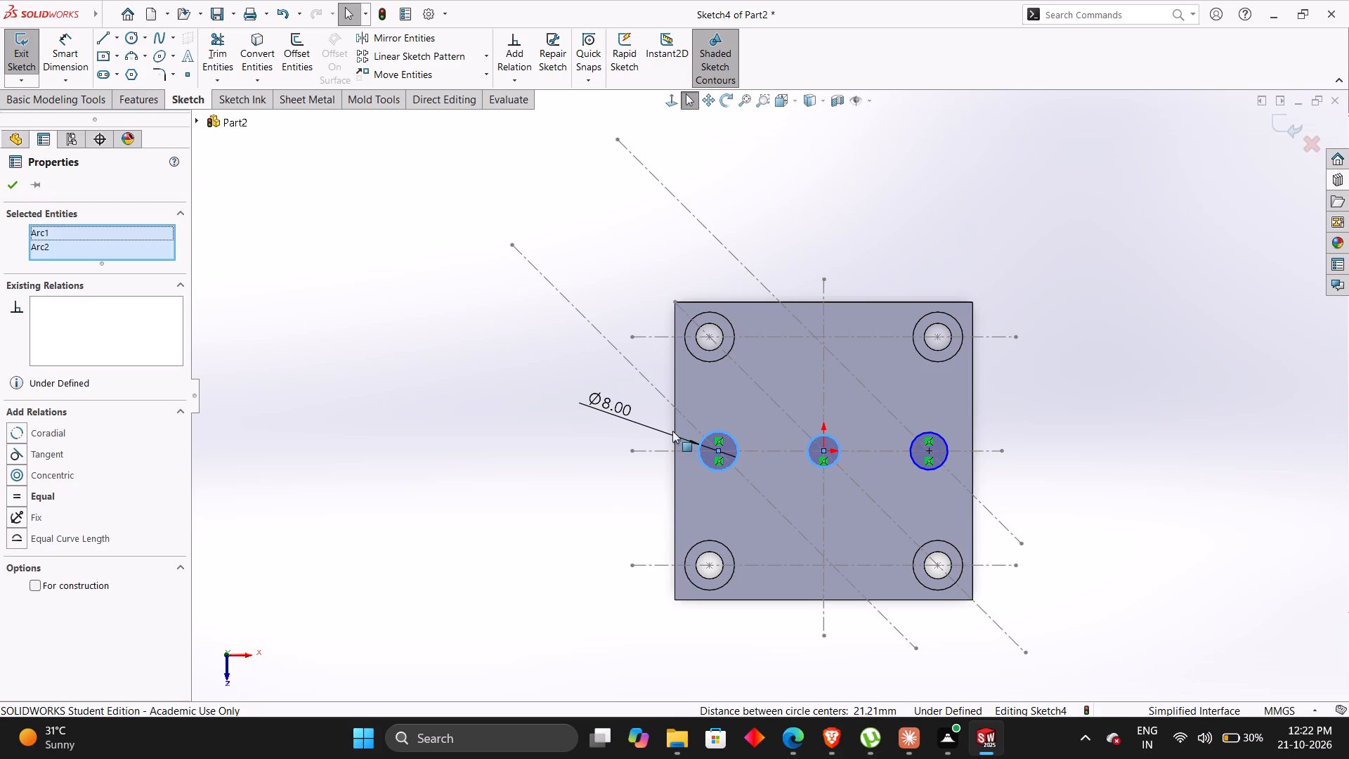
left_click(24, 496)
left_click(311, 478)
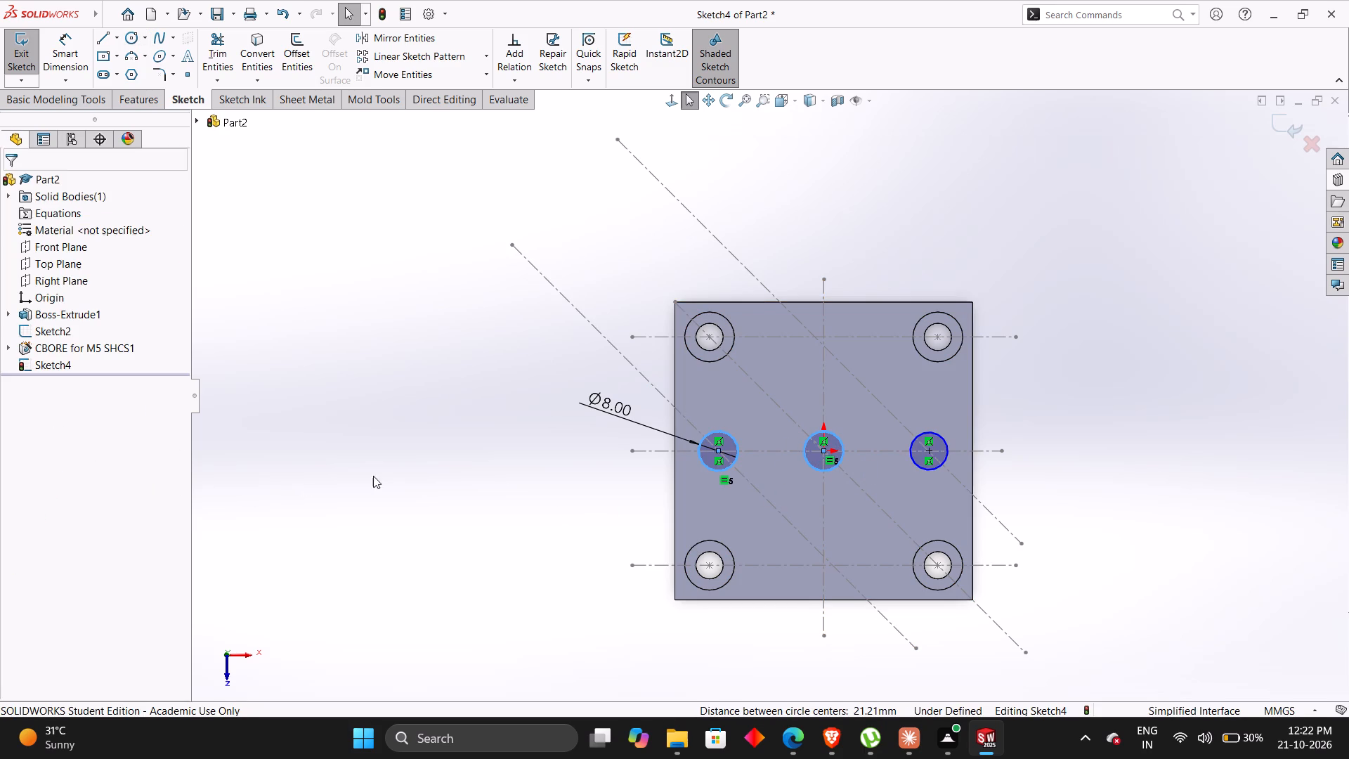
left_click(817, 467)
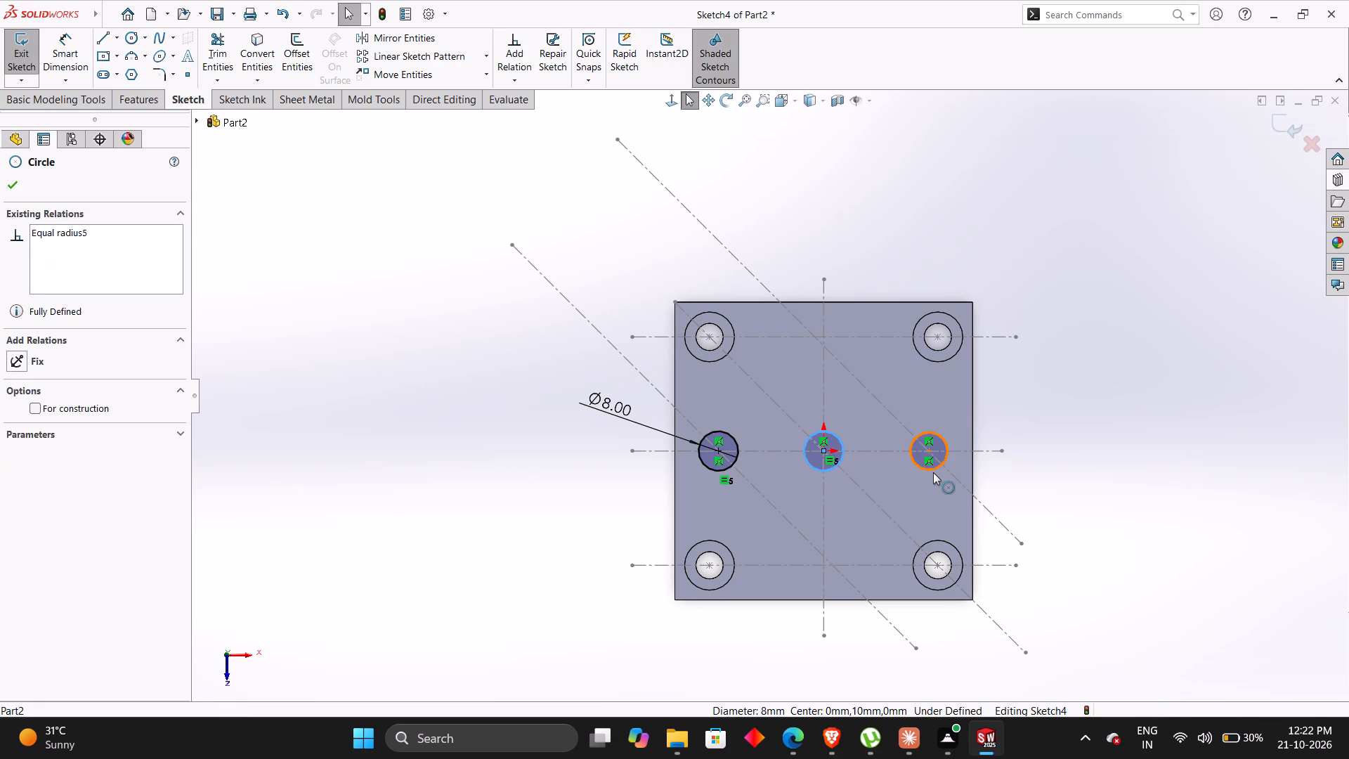
left_click(933, 472, "ctrl")
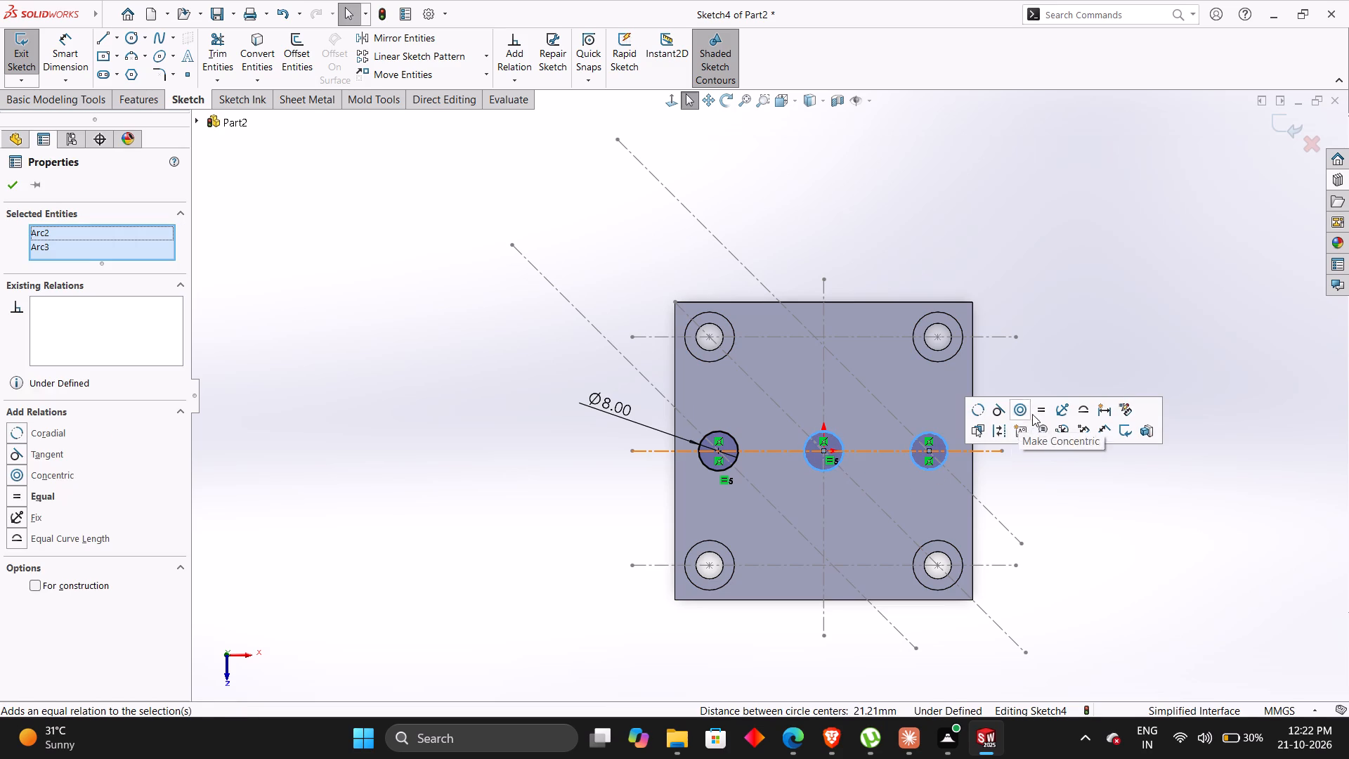
left_click(1035, 413)
left_click(1045, 266)
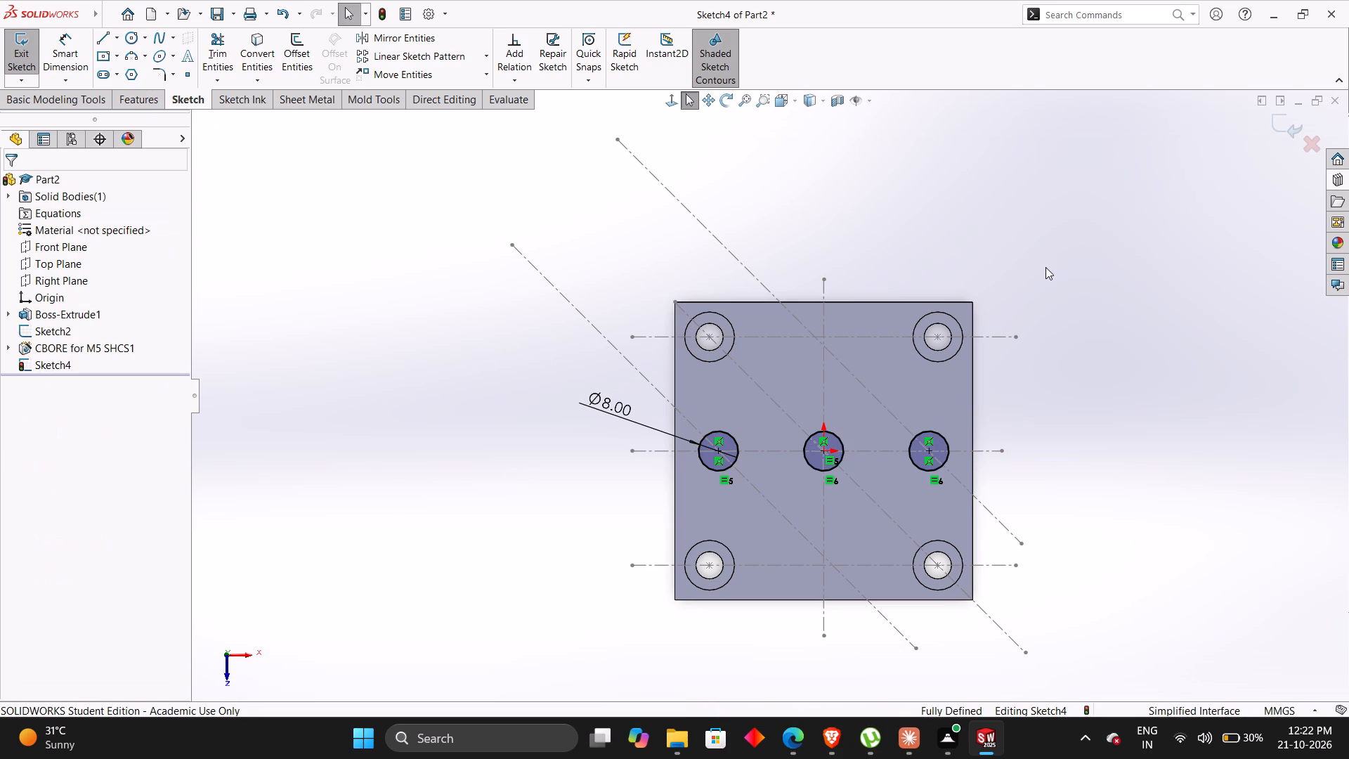
Review the hole layout in the PDF drawing and calculate 23/2 in Calculator.
key("alt+Tab")
key("alt+Tab")
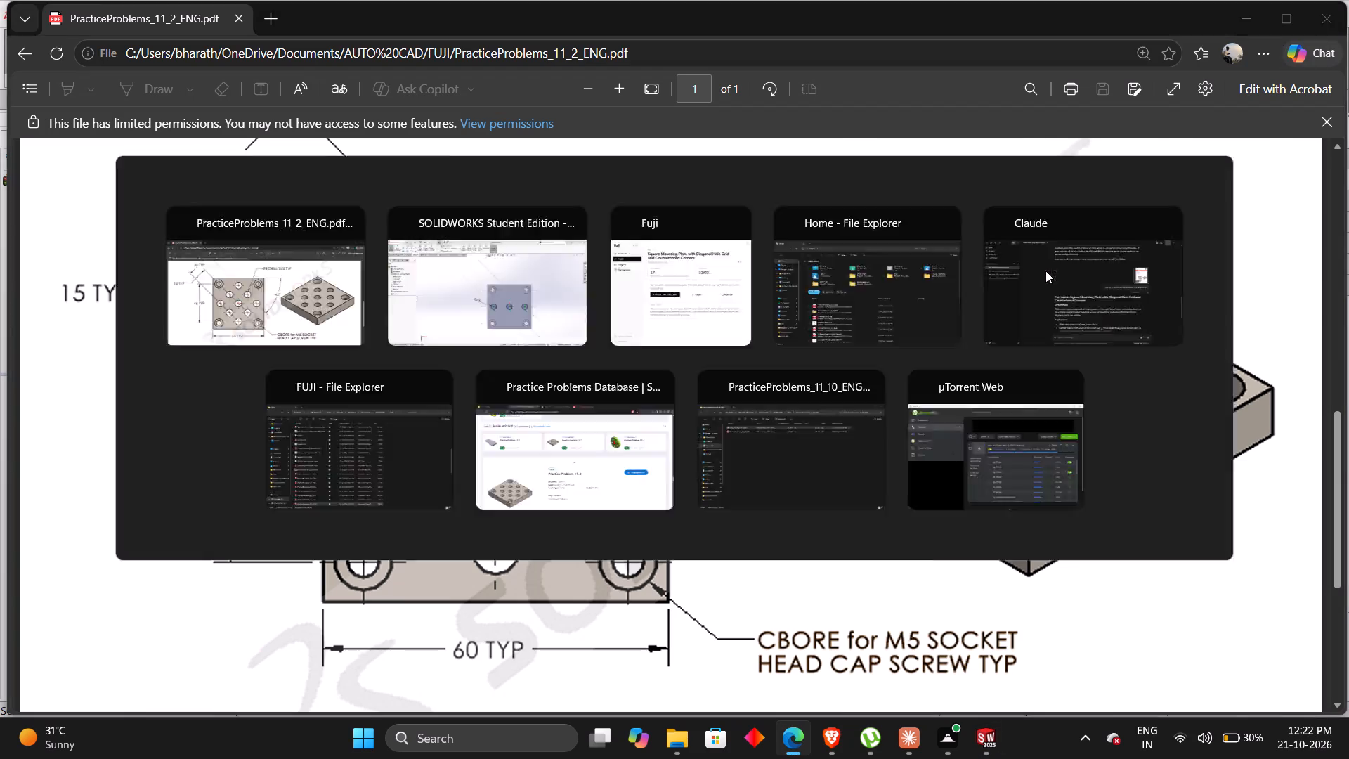
key("alt+Tab")
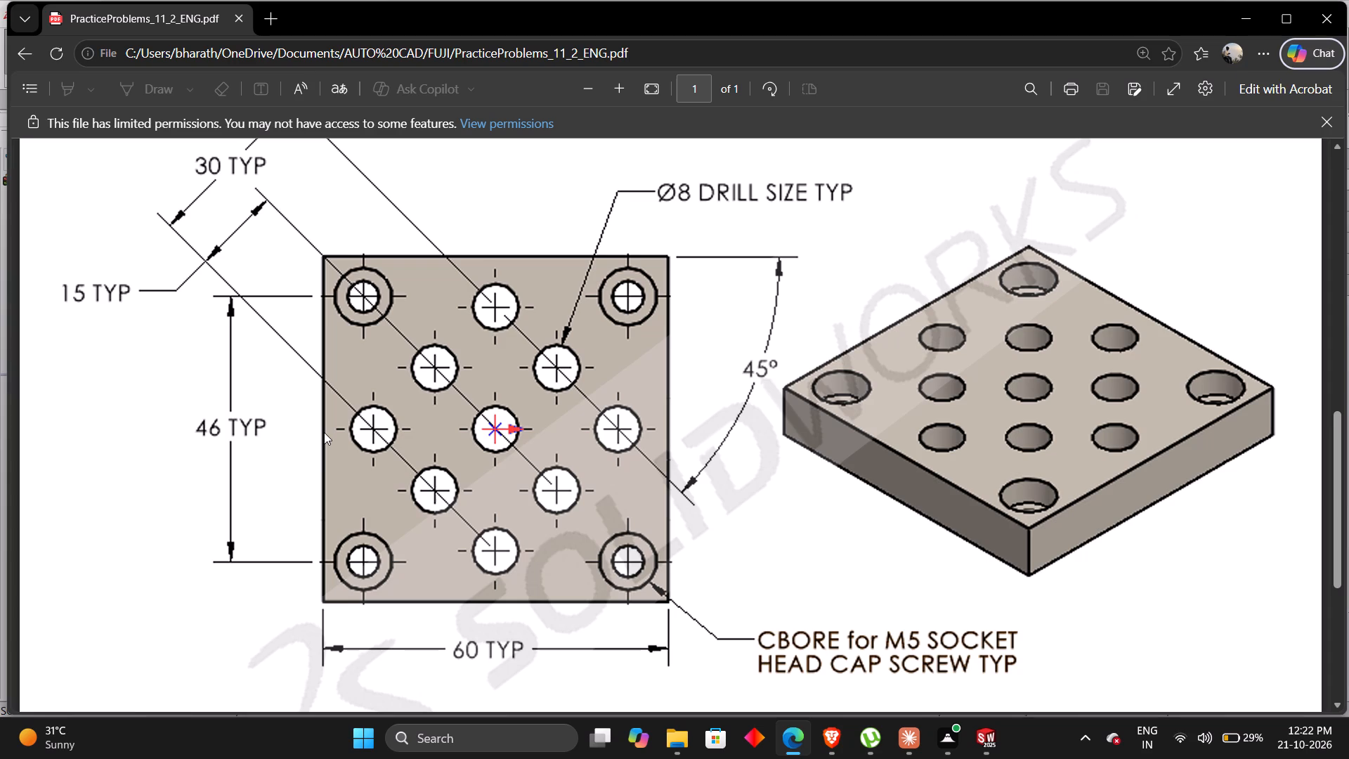
key("alt+Tab")
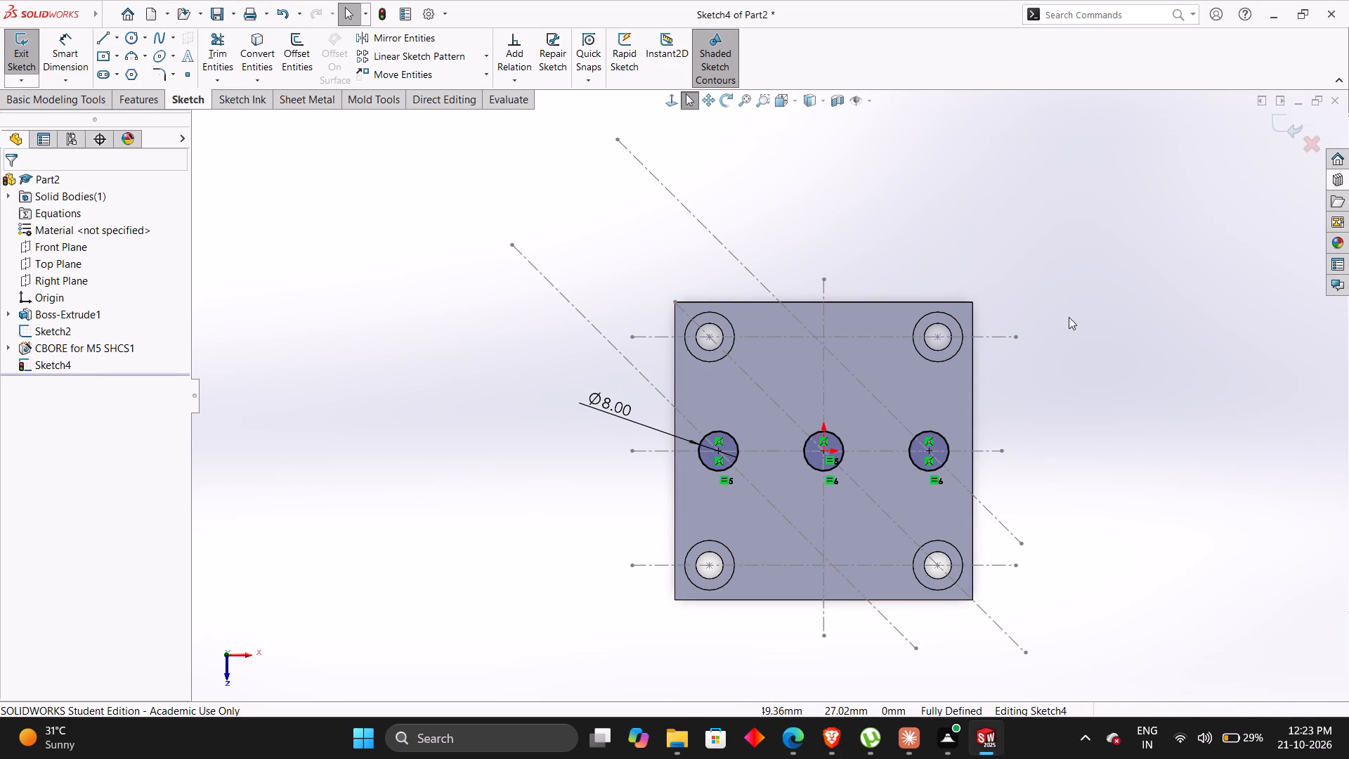
type("23/2")
key("Return")
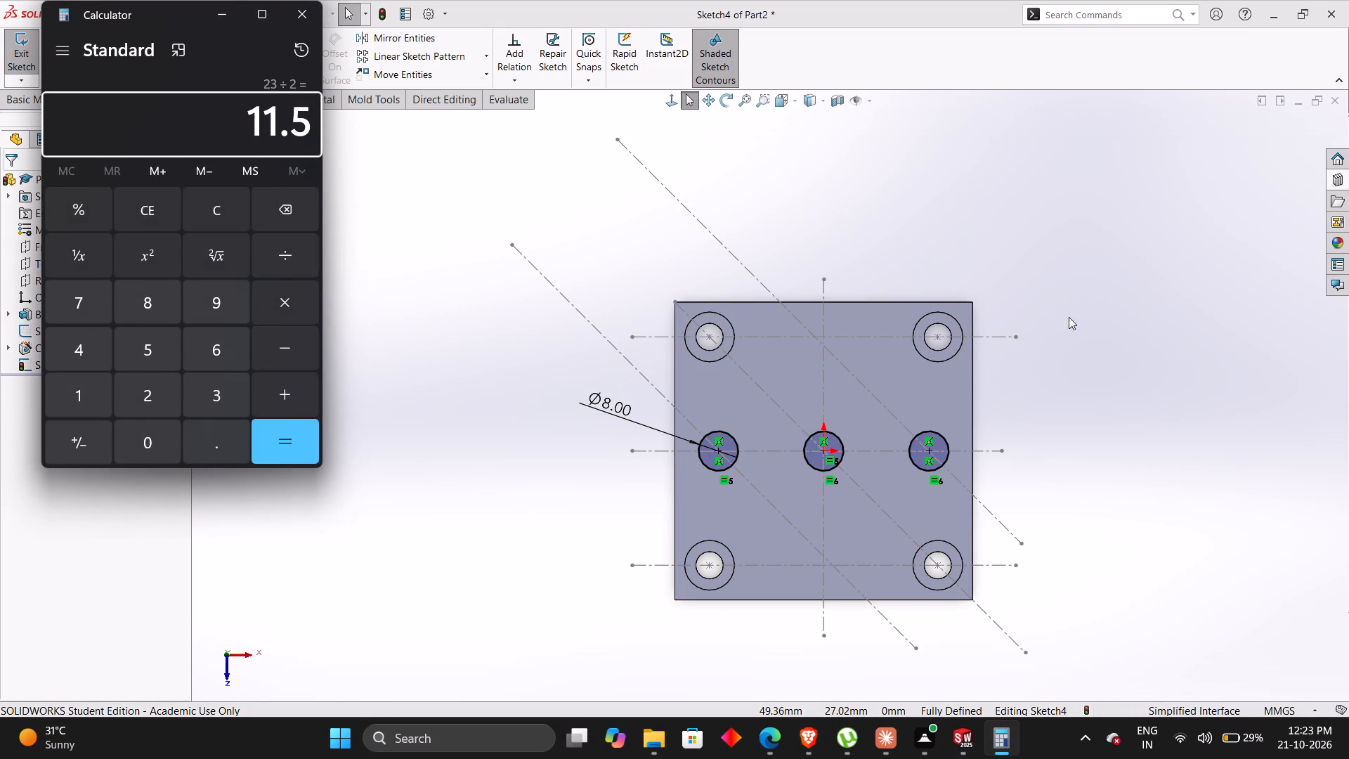
left_click(305, 8)
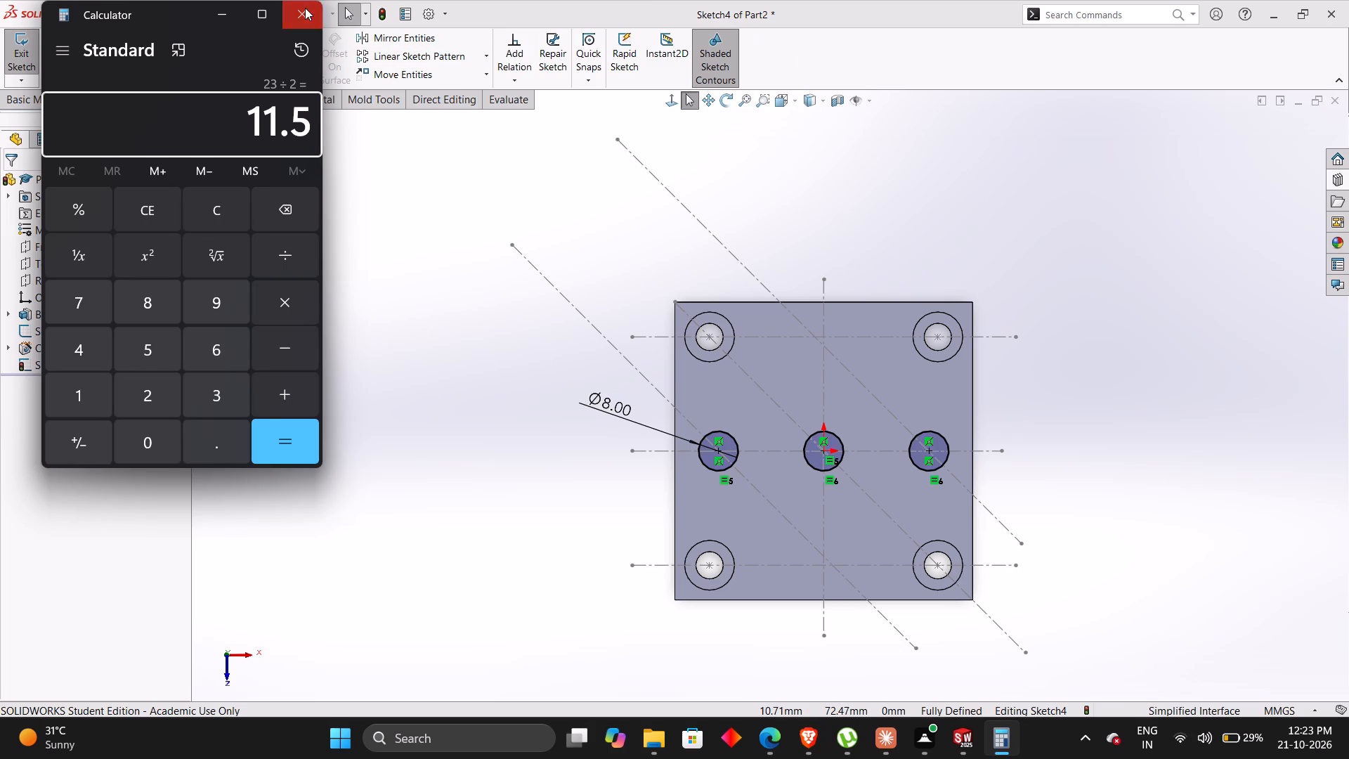
Place a sketch point on the central diagonal centerline between the upper-left counterbore and center circle, at about X -11.1, Y 11.1 mm.
right_click_drag(497, 494, 497, 486)
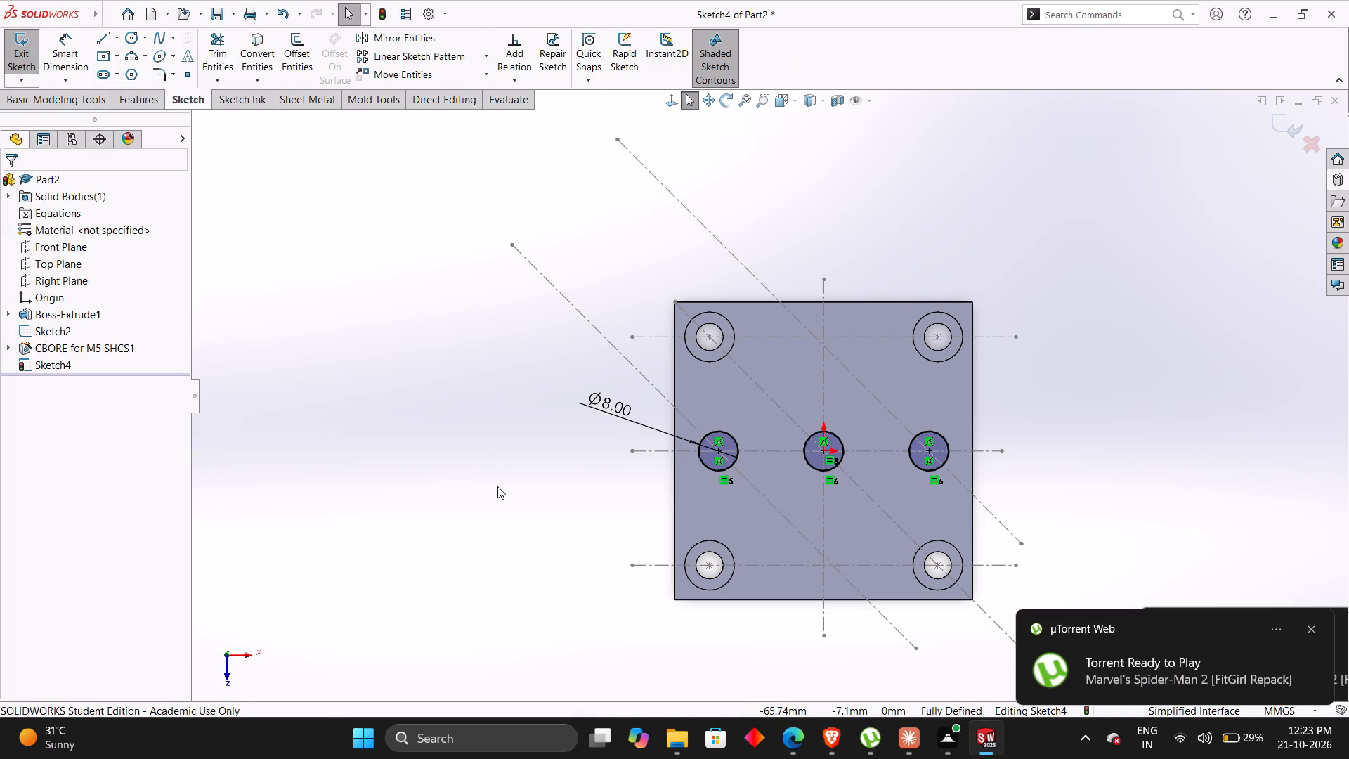
key("Escape")
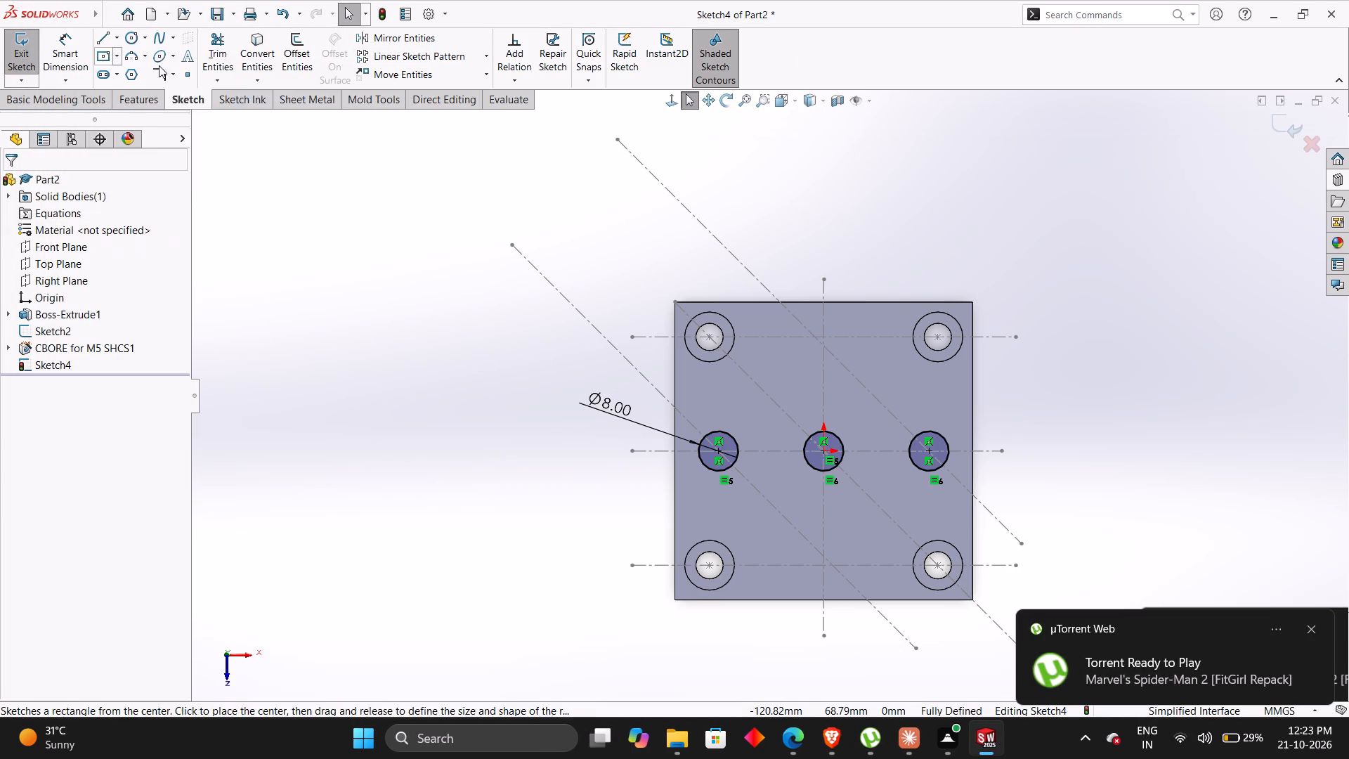
left_click(185, 74)
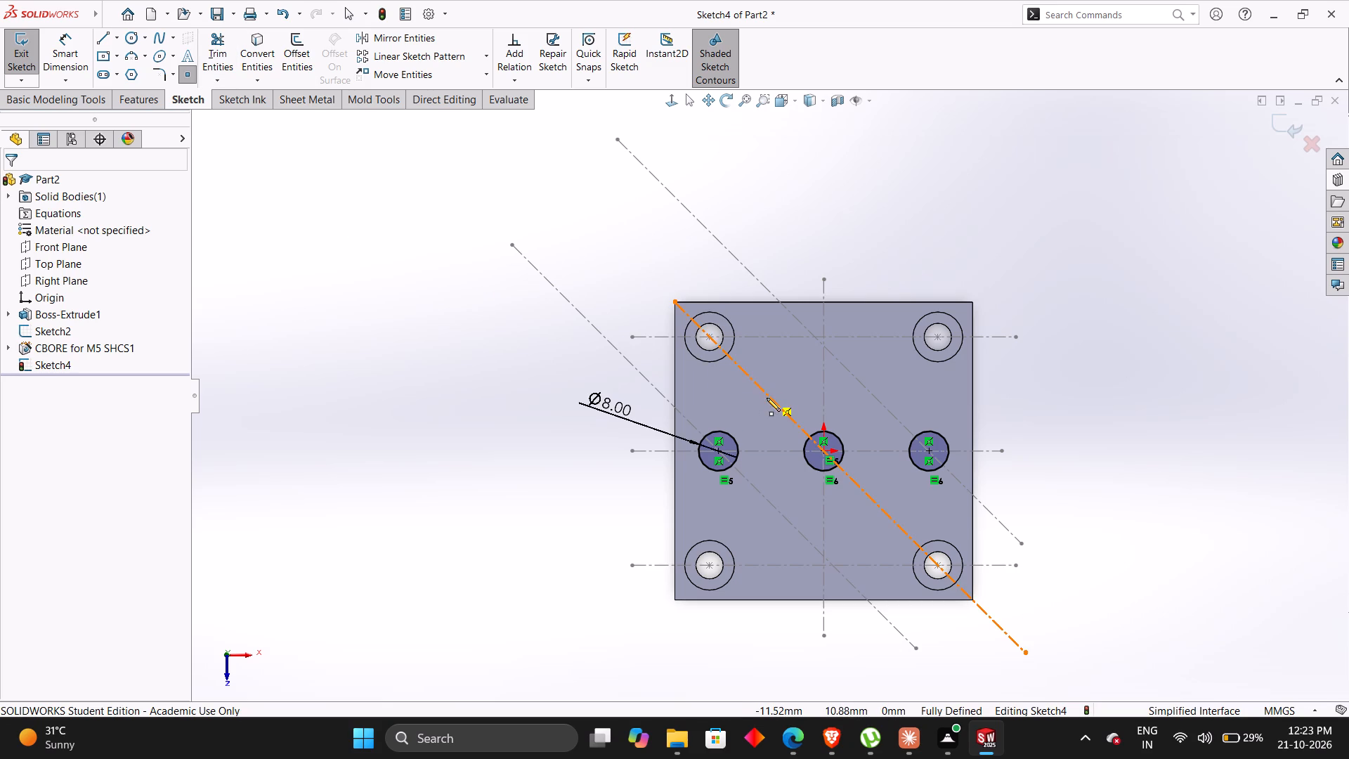
left_click(767, 398)
key("Escape")
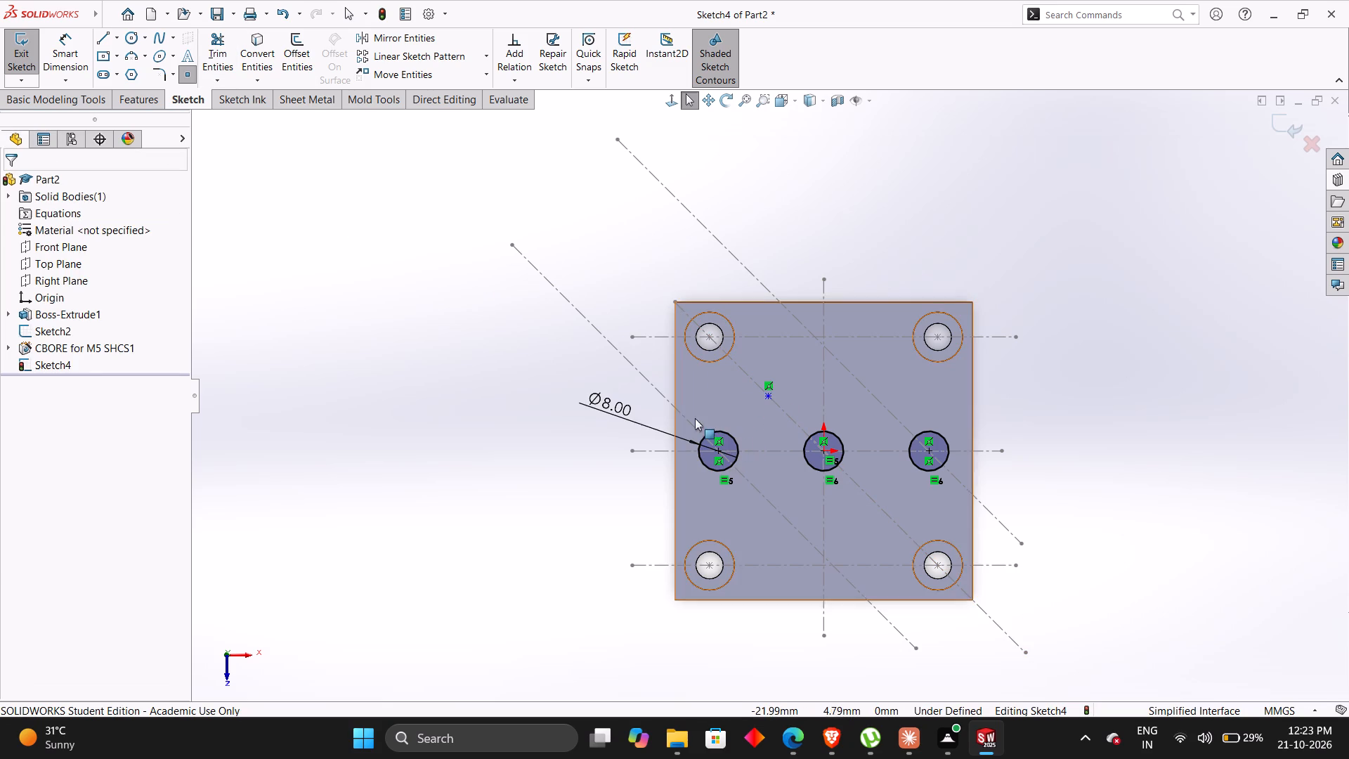
key("Escape")
key("Escape")
key("Escape")
key("Escape")
Dimension the sketch point 11.5 mm from the horizontal centerline through the upper counterbores, and compare the layout with the PDF drawing.
right_click_drag(416, 554, 417, 303)
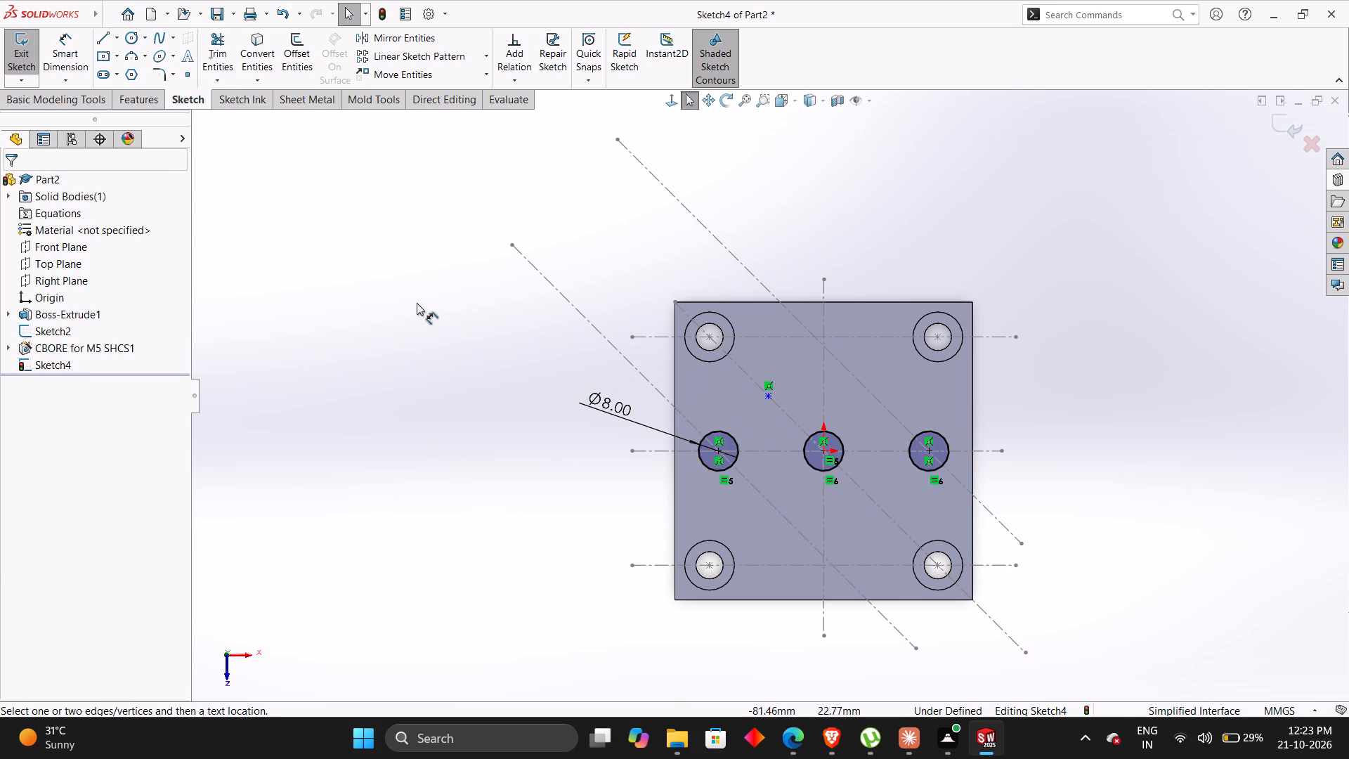
right_click_drag(417, 303, 421, 281)
left_click(699, 337)
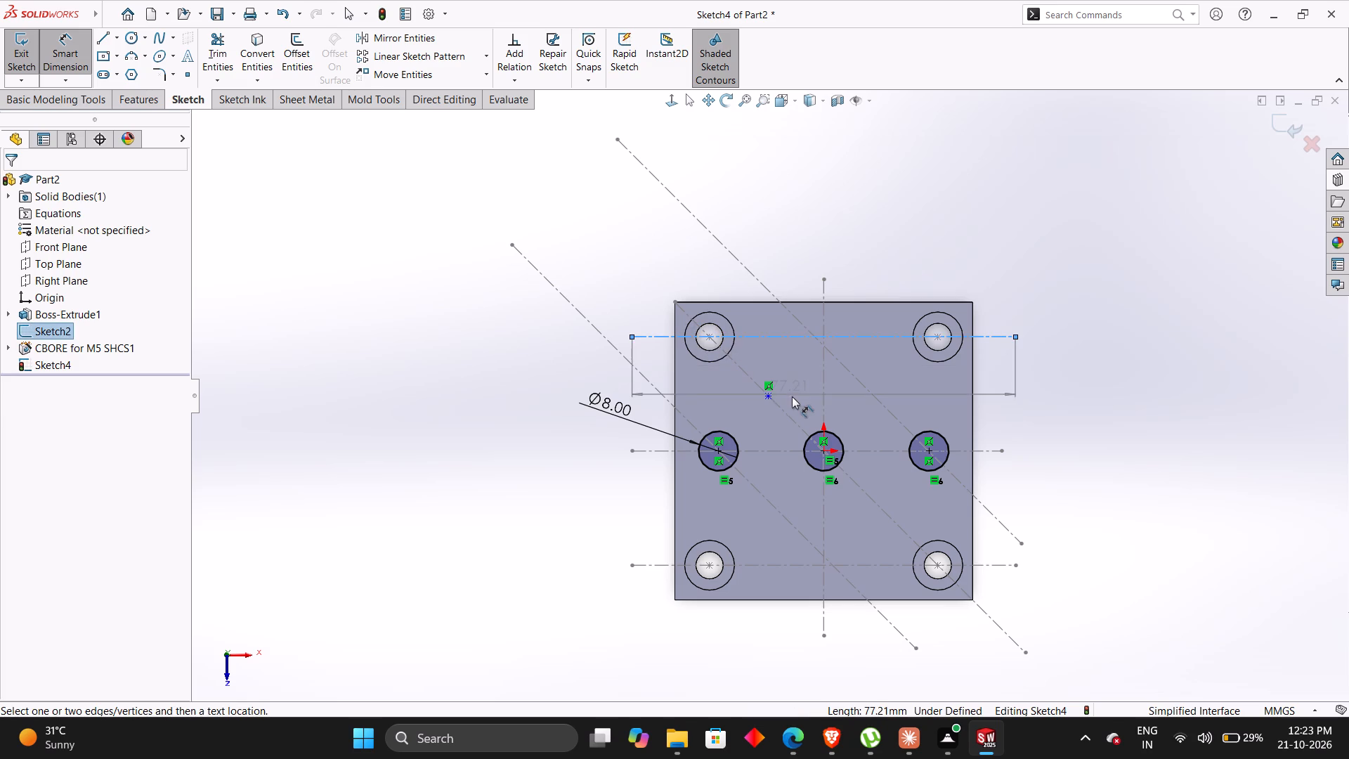
left_click(770, 398)
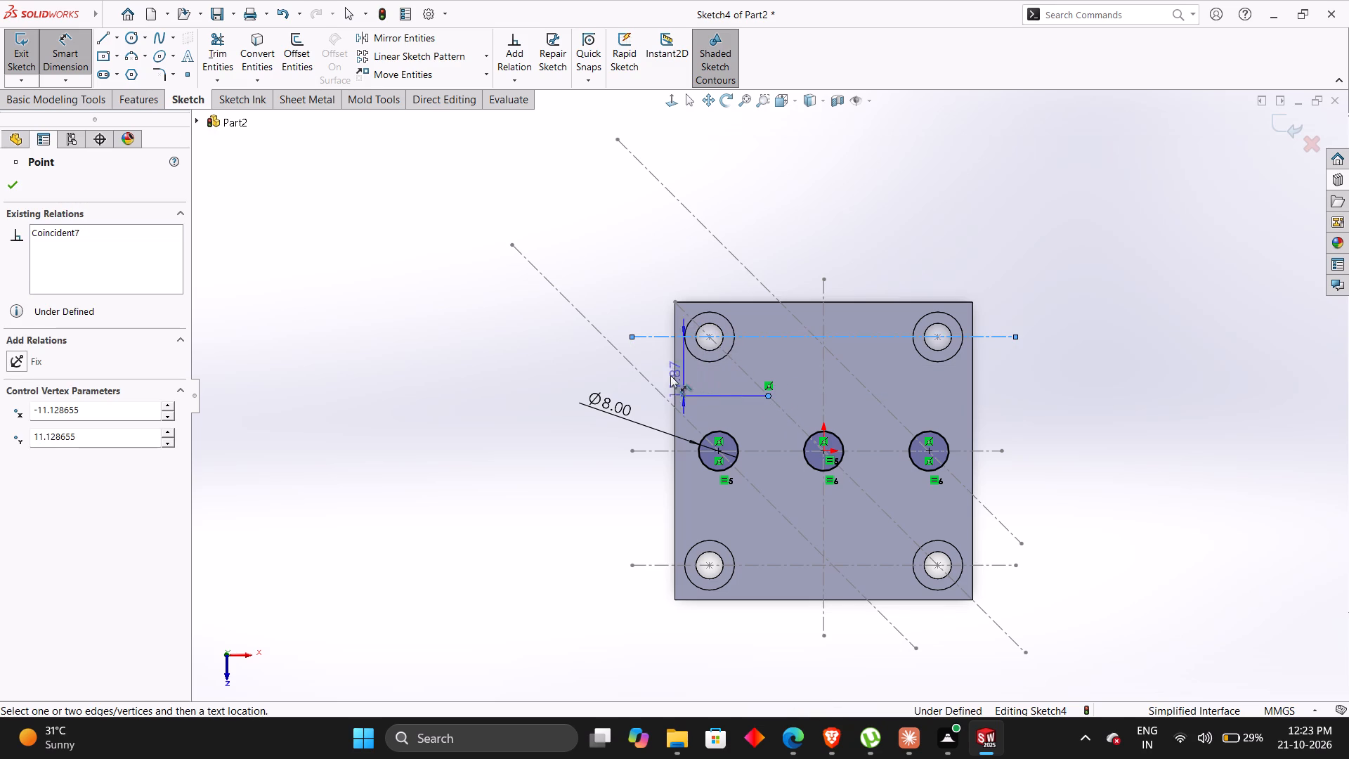
left_click(574, 364)
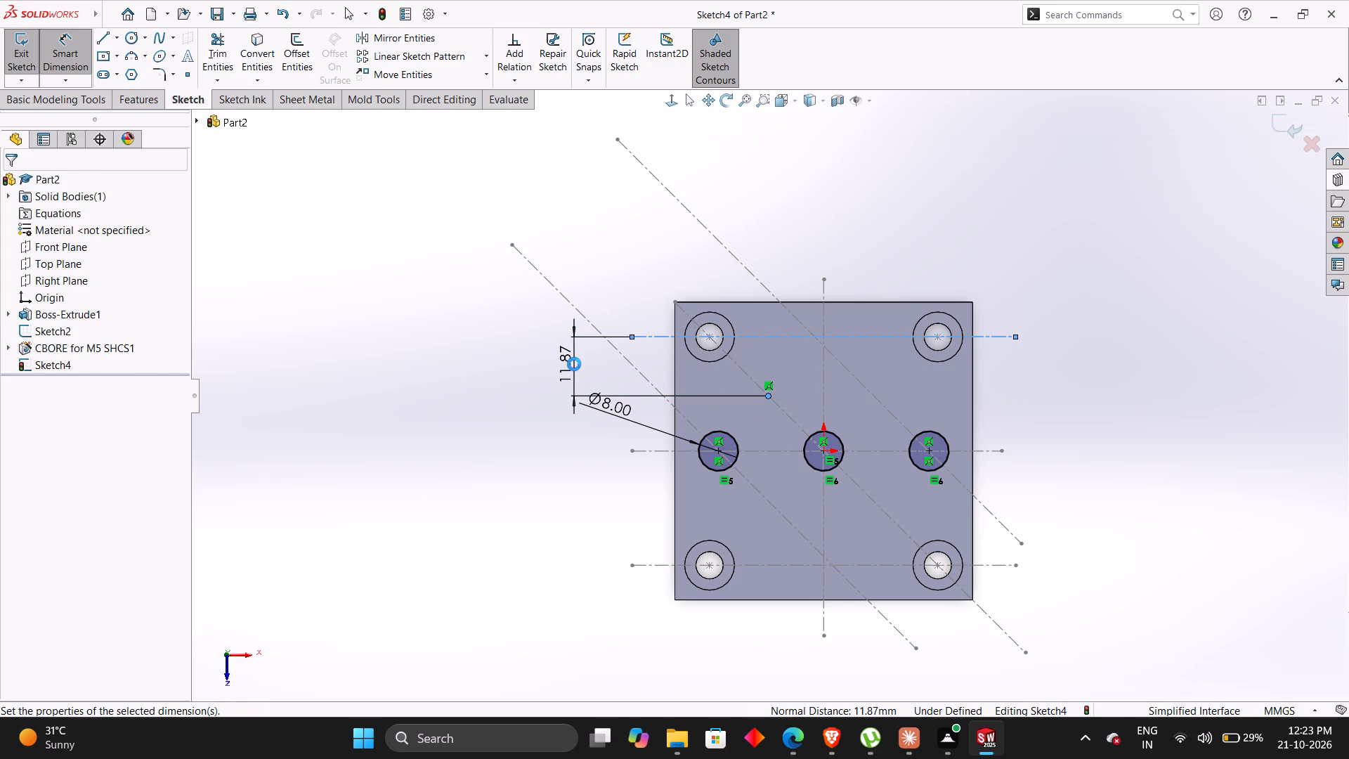
type("11")
type(".5")
key("Return")
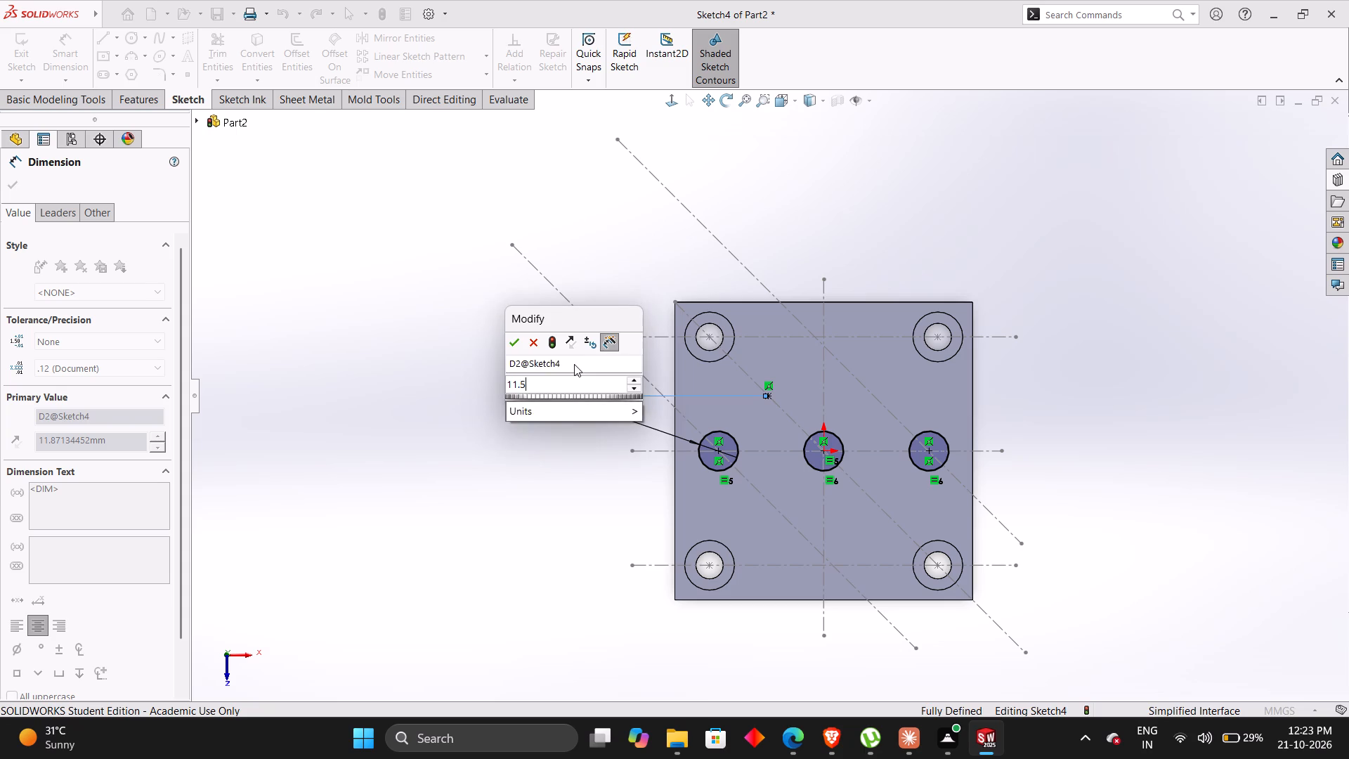
left_click(522, 382)
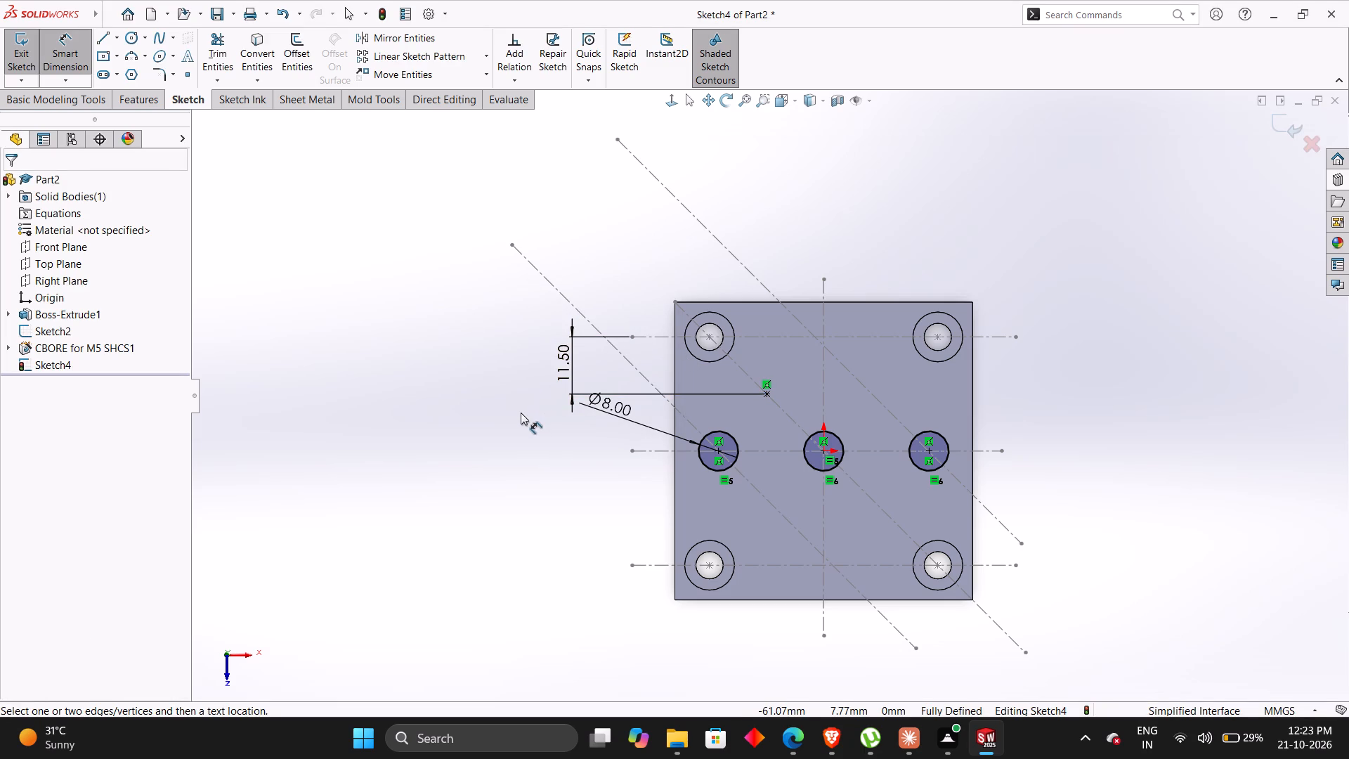
key("alt+Tab")
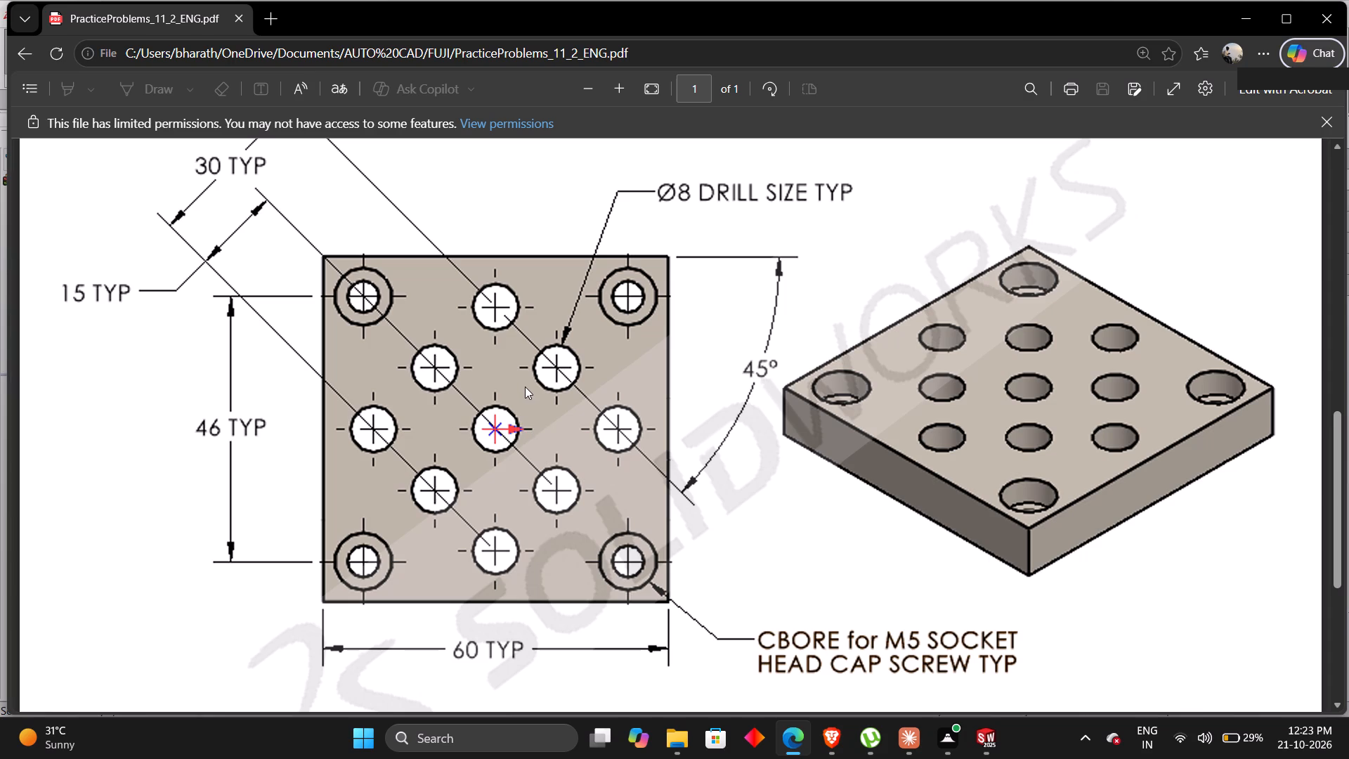
key("alt+Tab")
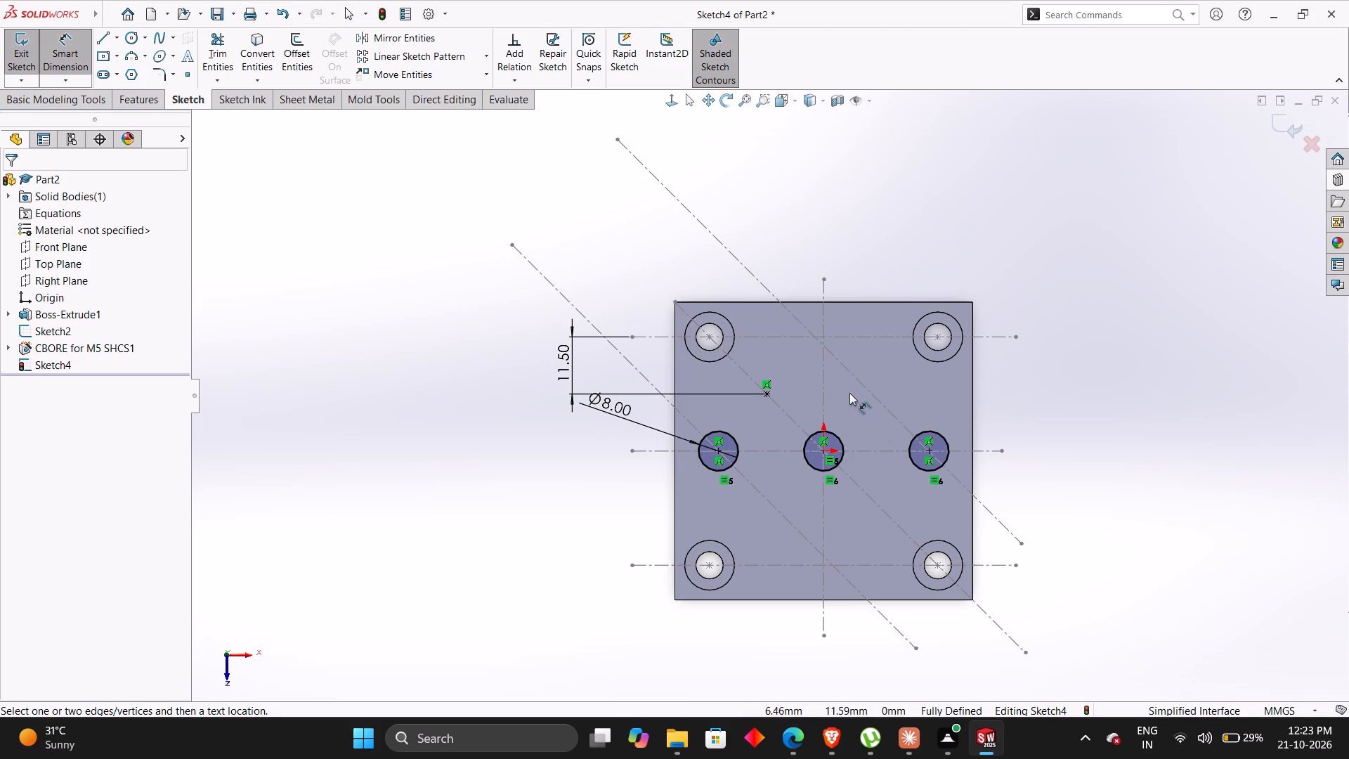
Draw a circle centered on the sketch point and another on the upper-right diagonal centerline at about X 9.7, Y 11.5 mm.
key("Escape")
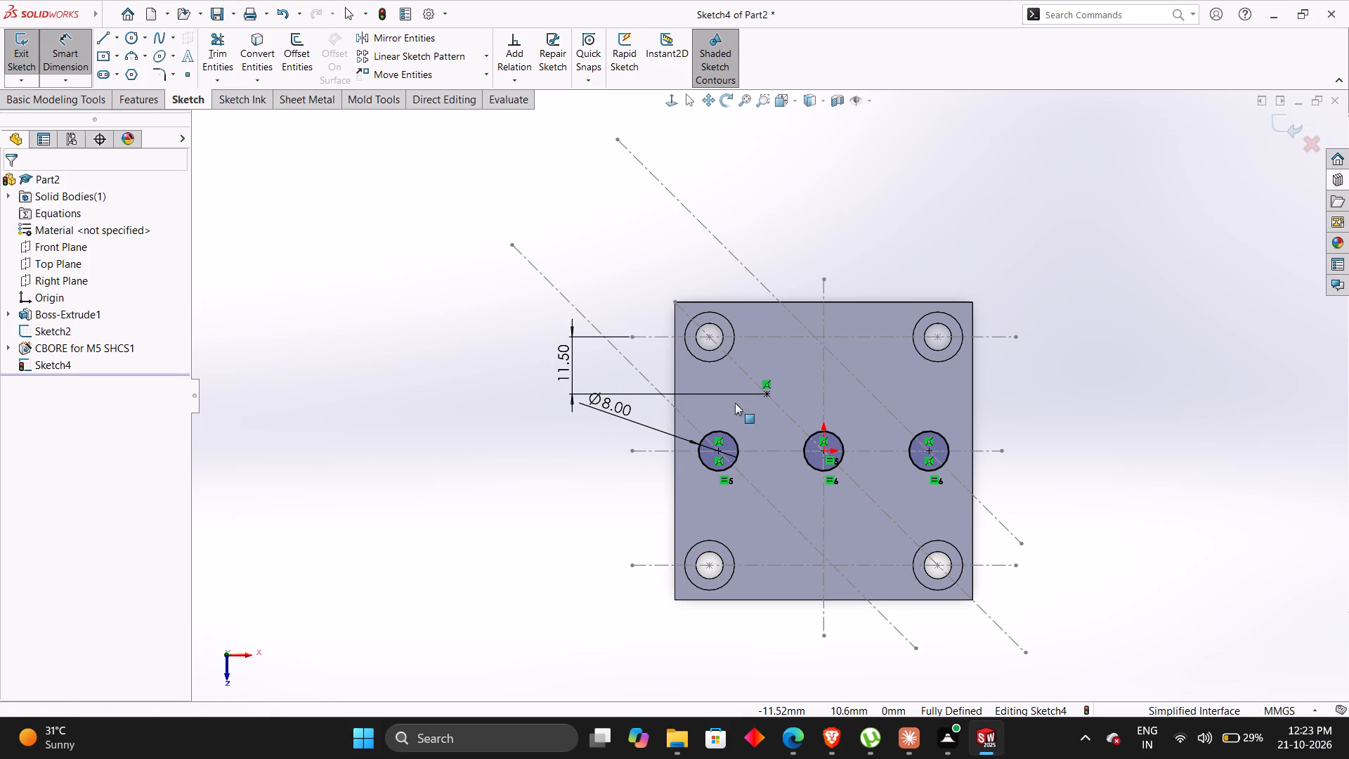
key("Escape")
key("Escape")
left_click(126, 37)
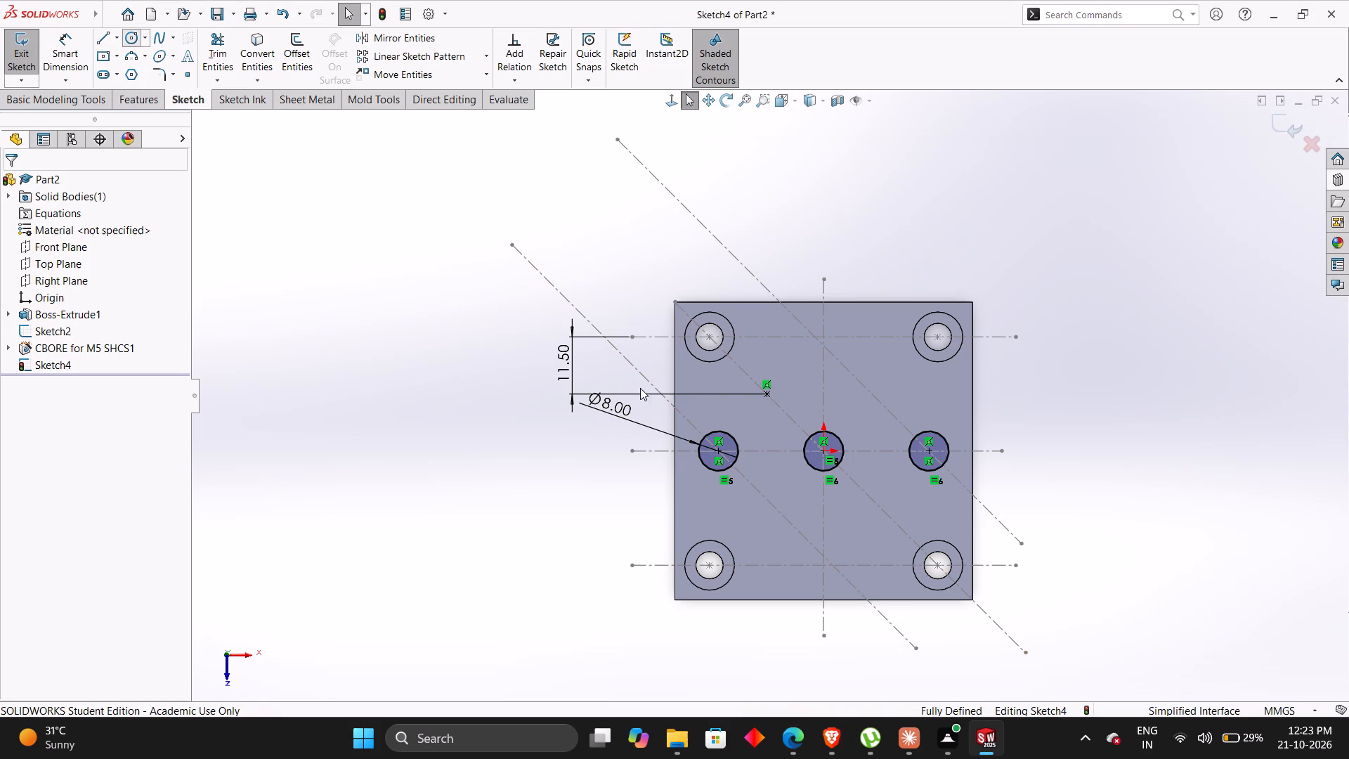
left_click(769, 394)
left_click(757, 410)
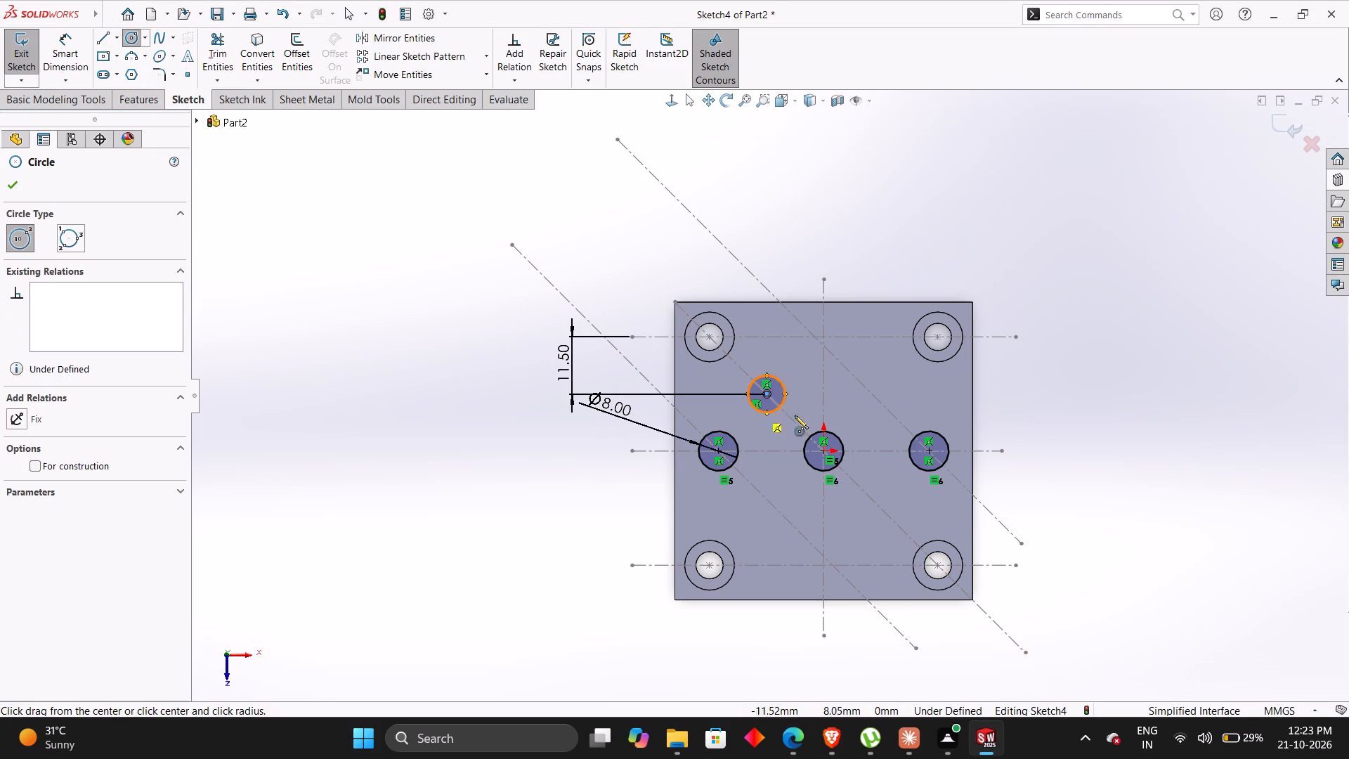
left_click(871, 394)
left_click(864, 410)
key("Escape")
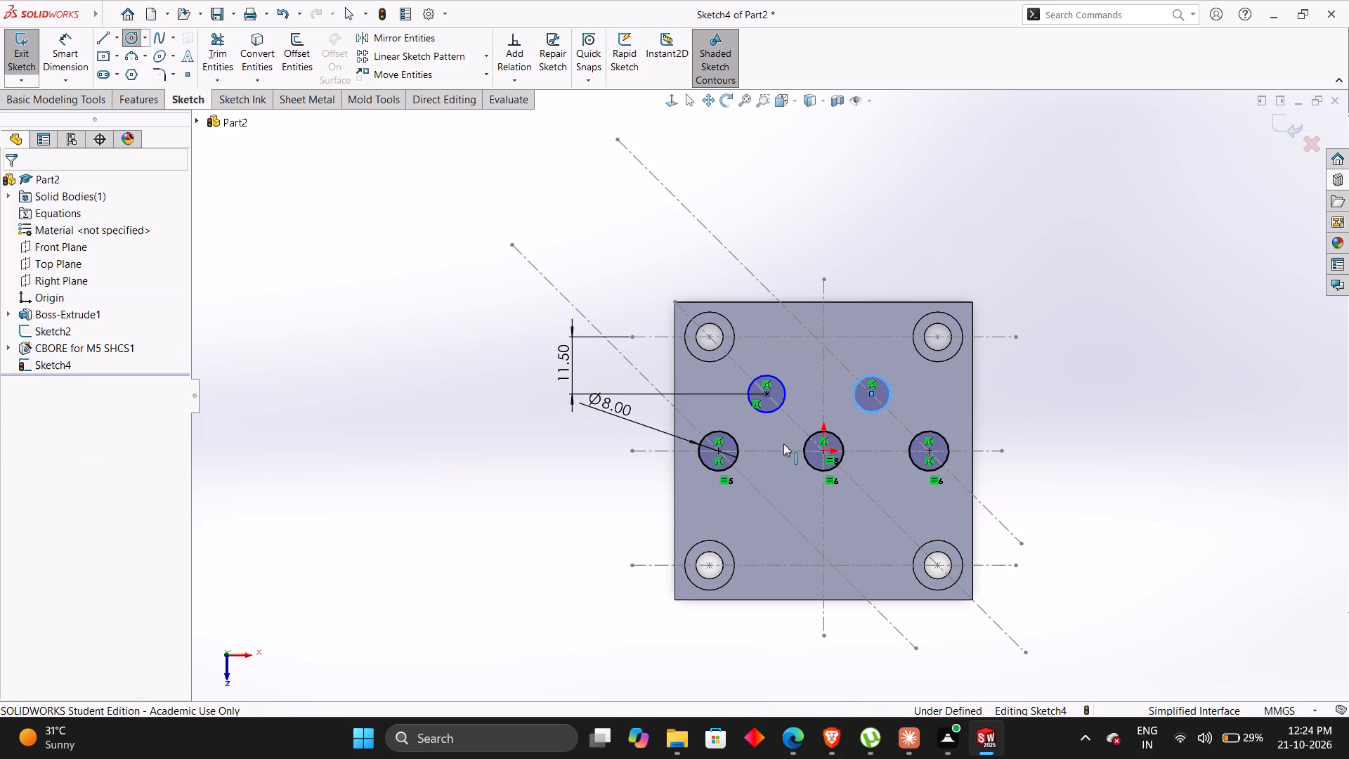
key("Escape")
key("Escape")
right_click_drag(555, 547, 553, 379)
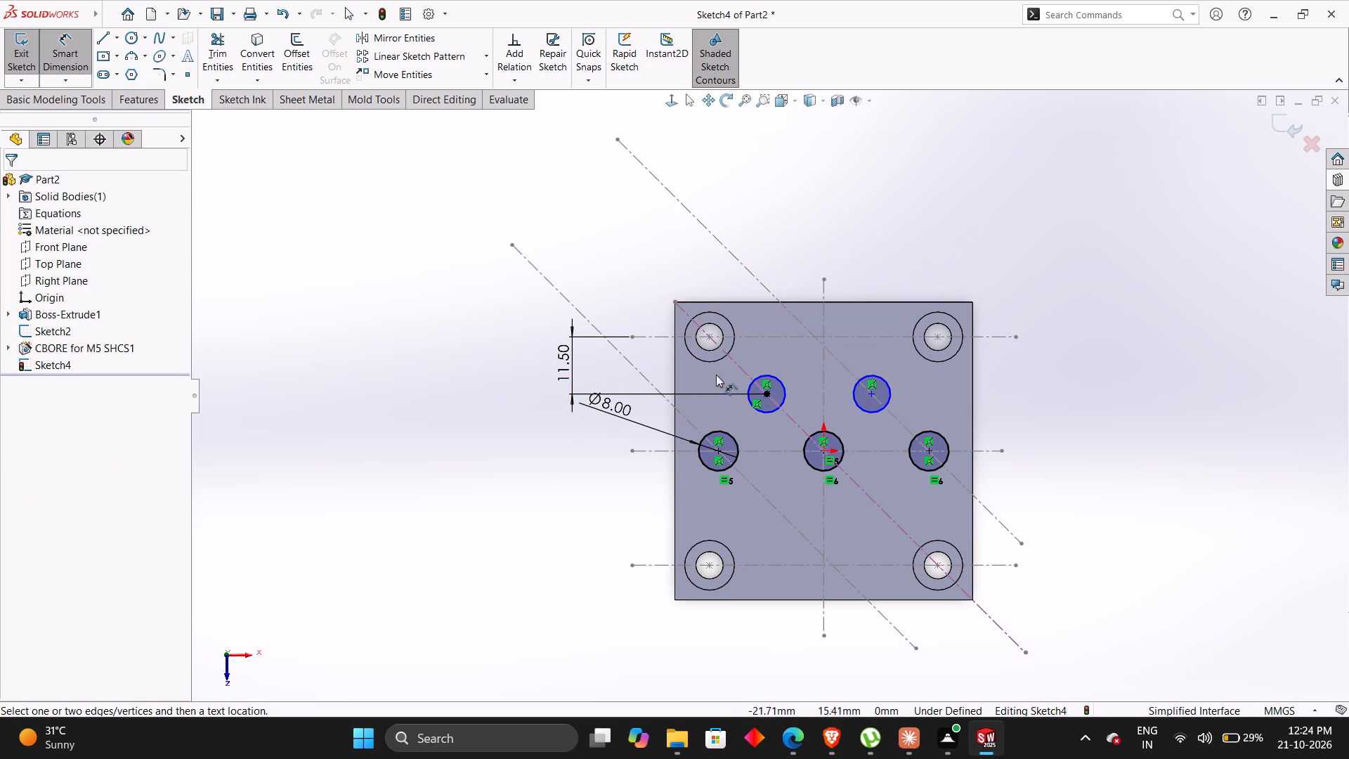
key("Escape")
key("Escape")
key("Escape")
Make the two new upper circles equal to the dimensioned 8 mm circle.
left_click(705, 464)
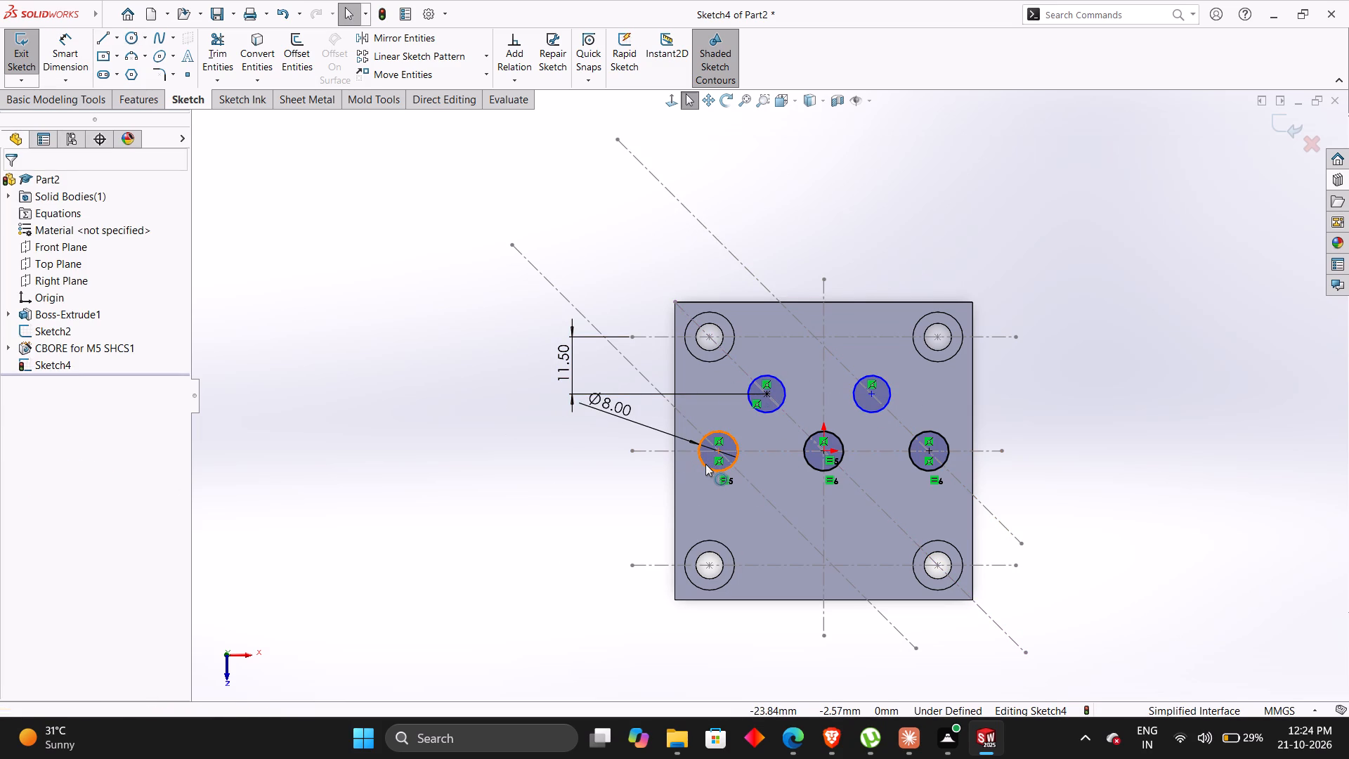
left_click(762, 410, "ctrl")
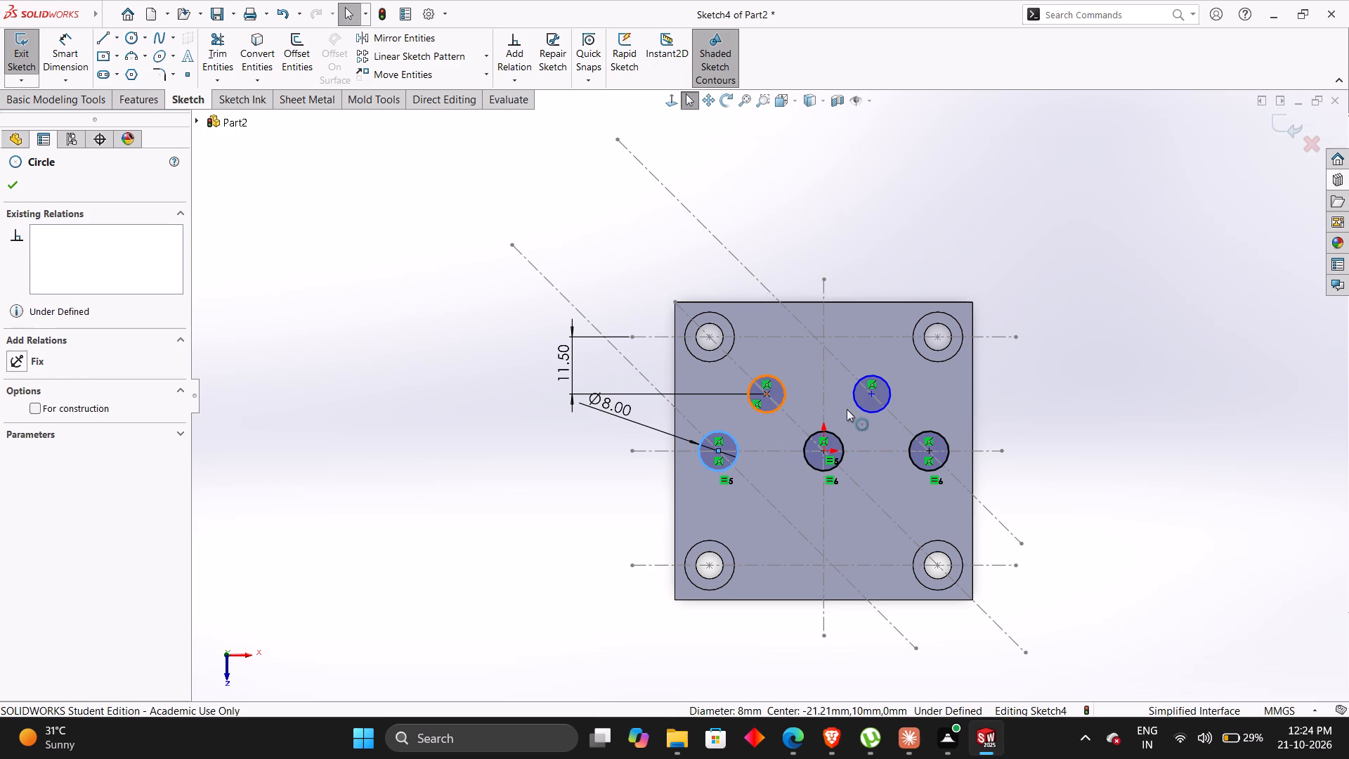
left_click(854, 406, "ctrl")
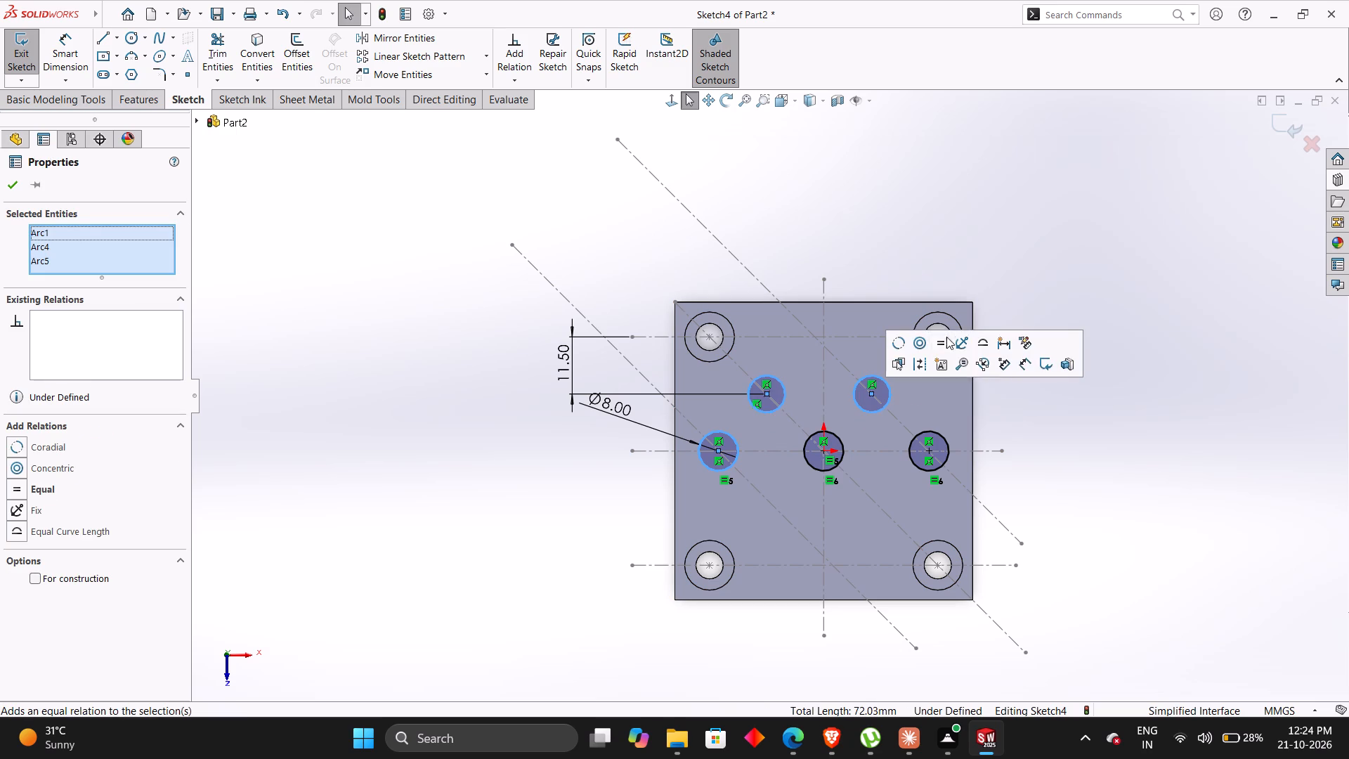
left_click(944, 340)
left_click(894, 217)
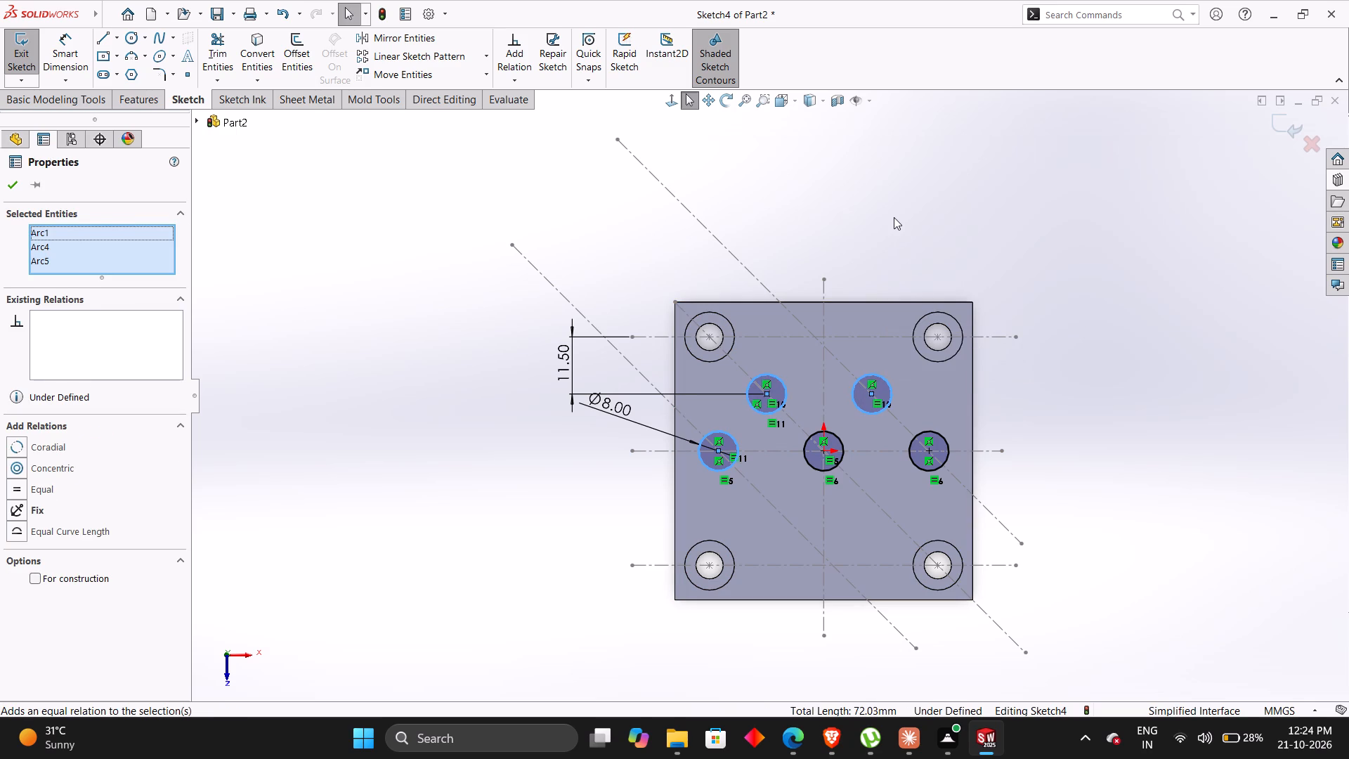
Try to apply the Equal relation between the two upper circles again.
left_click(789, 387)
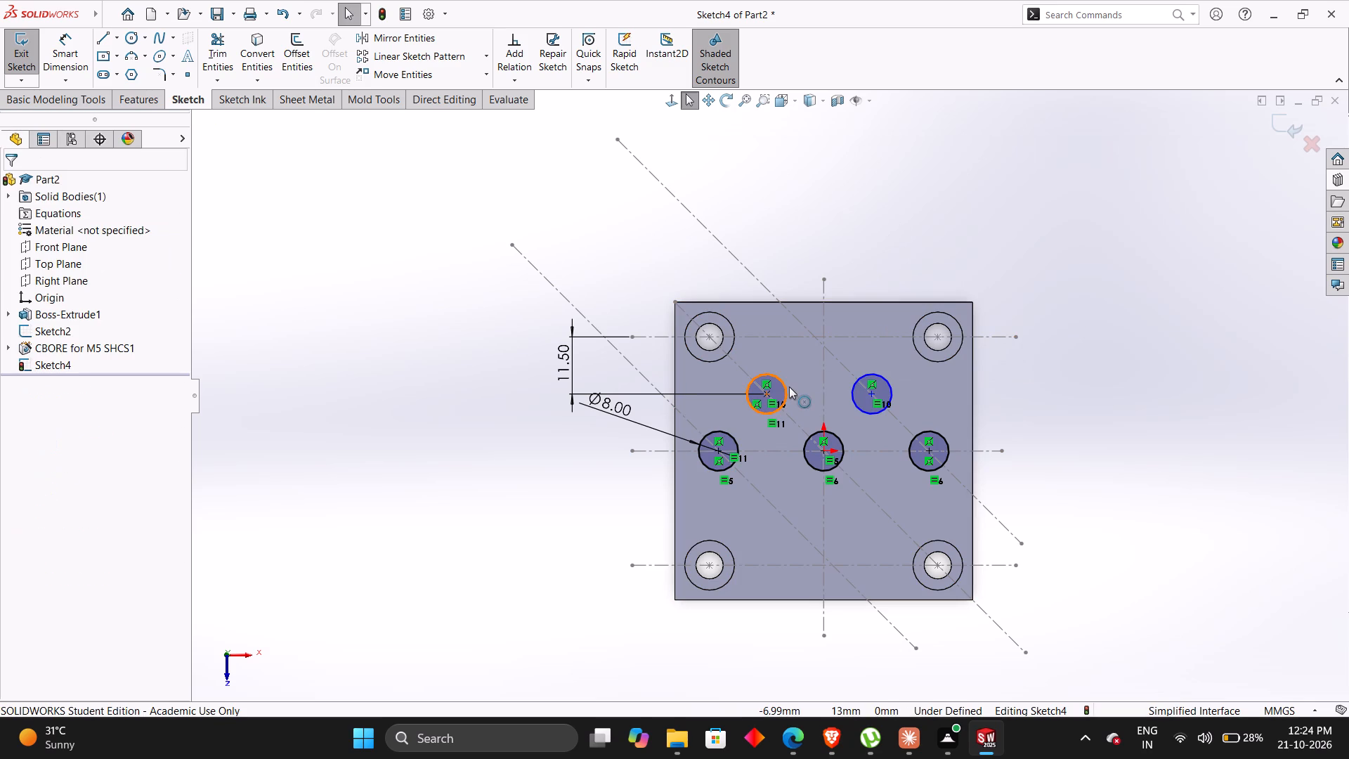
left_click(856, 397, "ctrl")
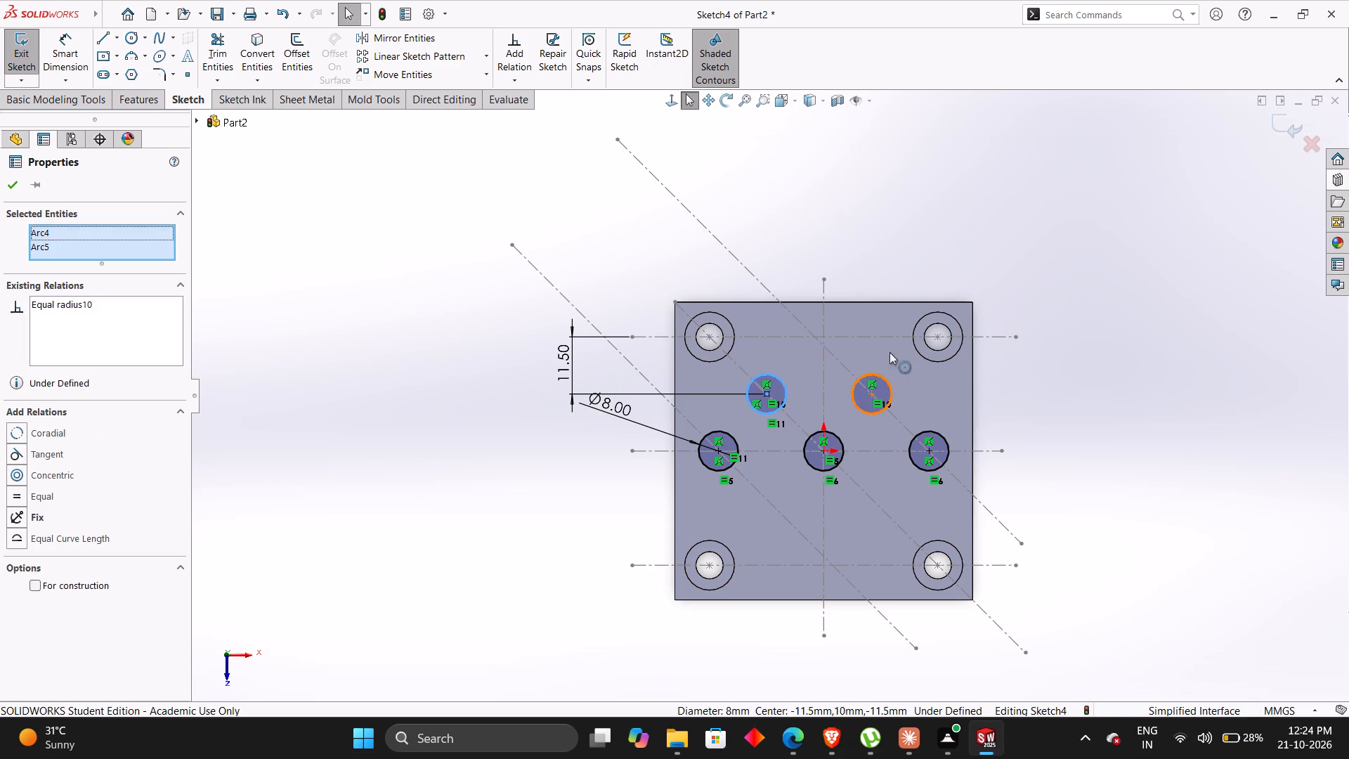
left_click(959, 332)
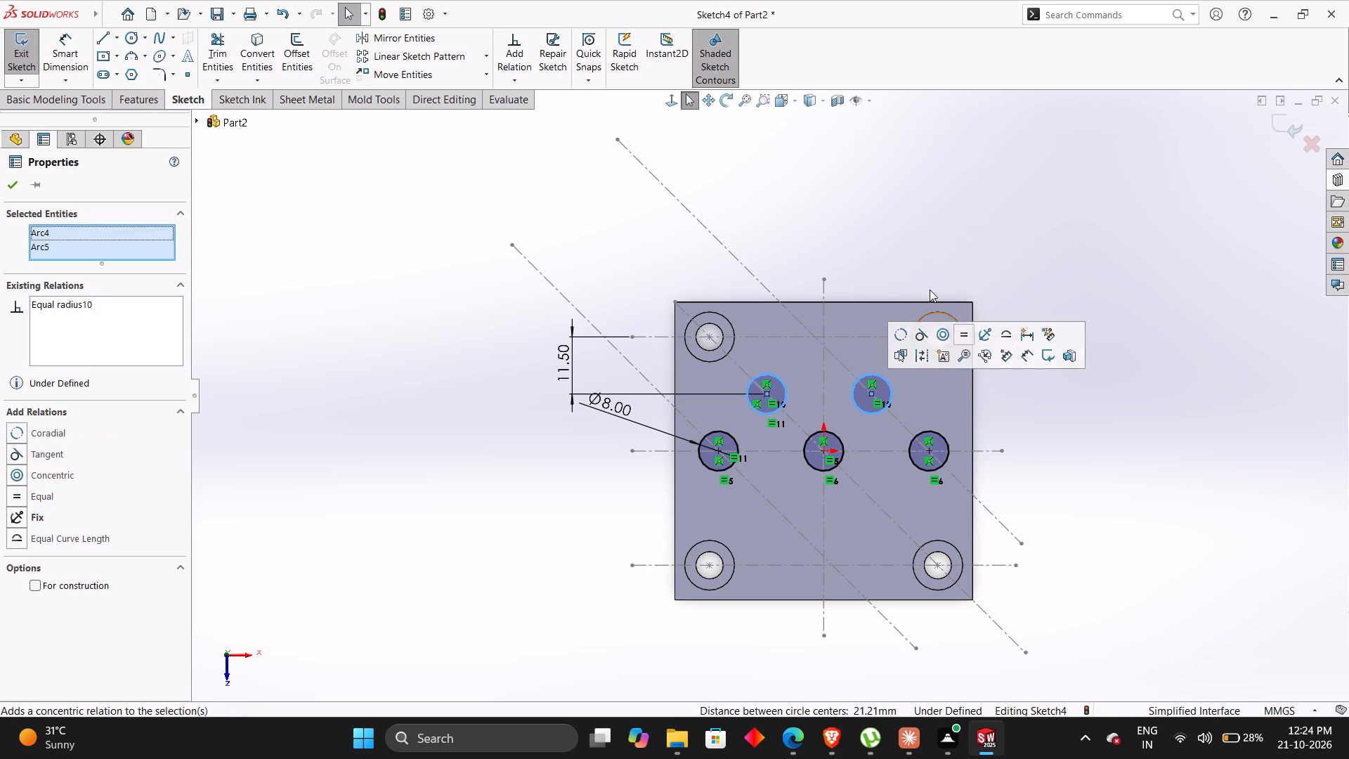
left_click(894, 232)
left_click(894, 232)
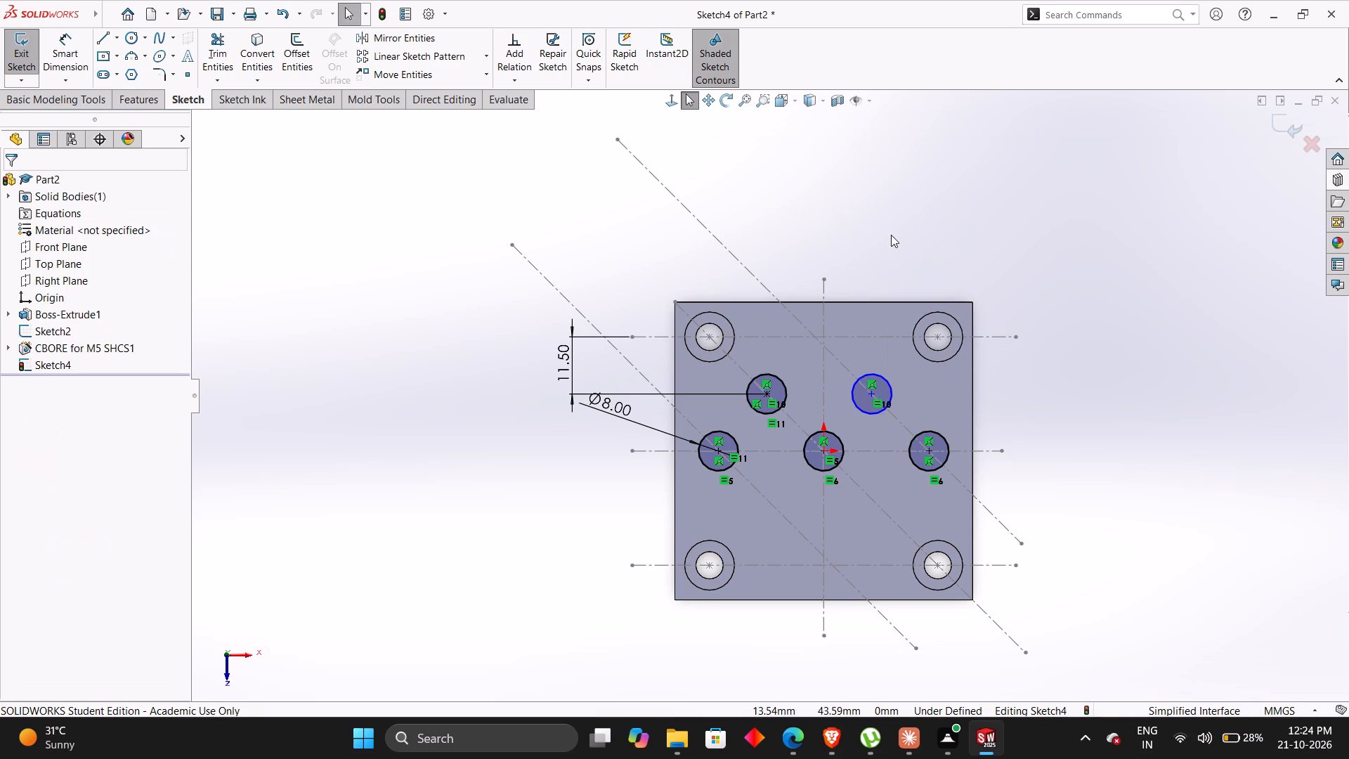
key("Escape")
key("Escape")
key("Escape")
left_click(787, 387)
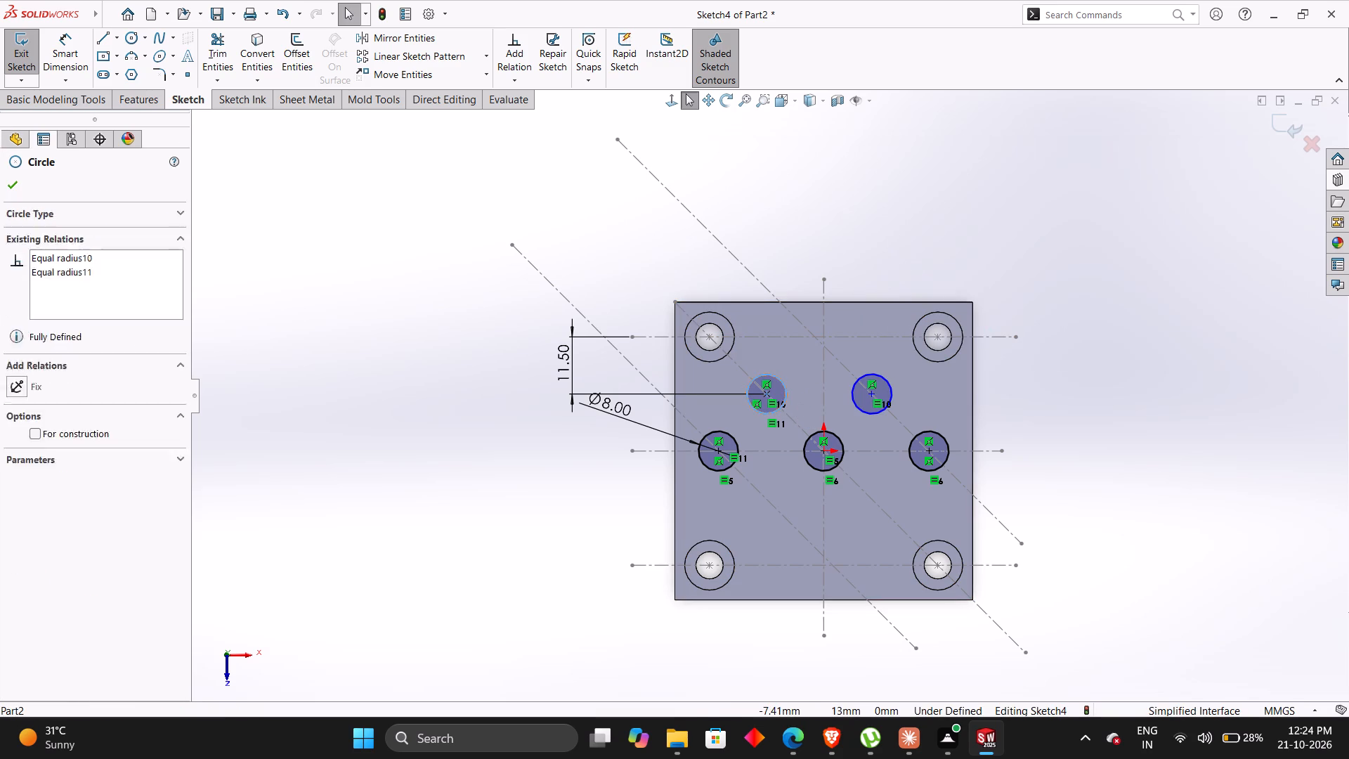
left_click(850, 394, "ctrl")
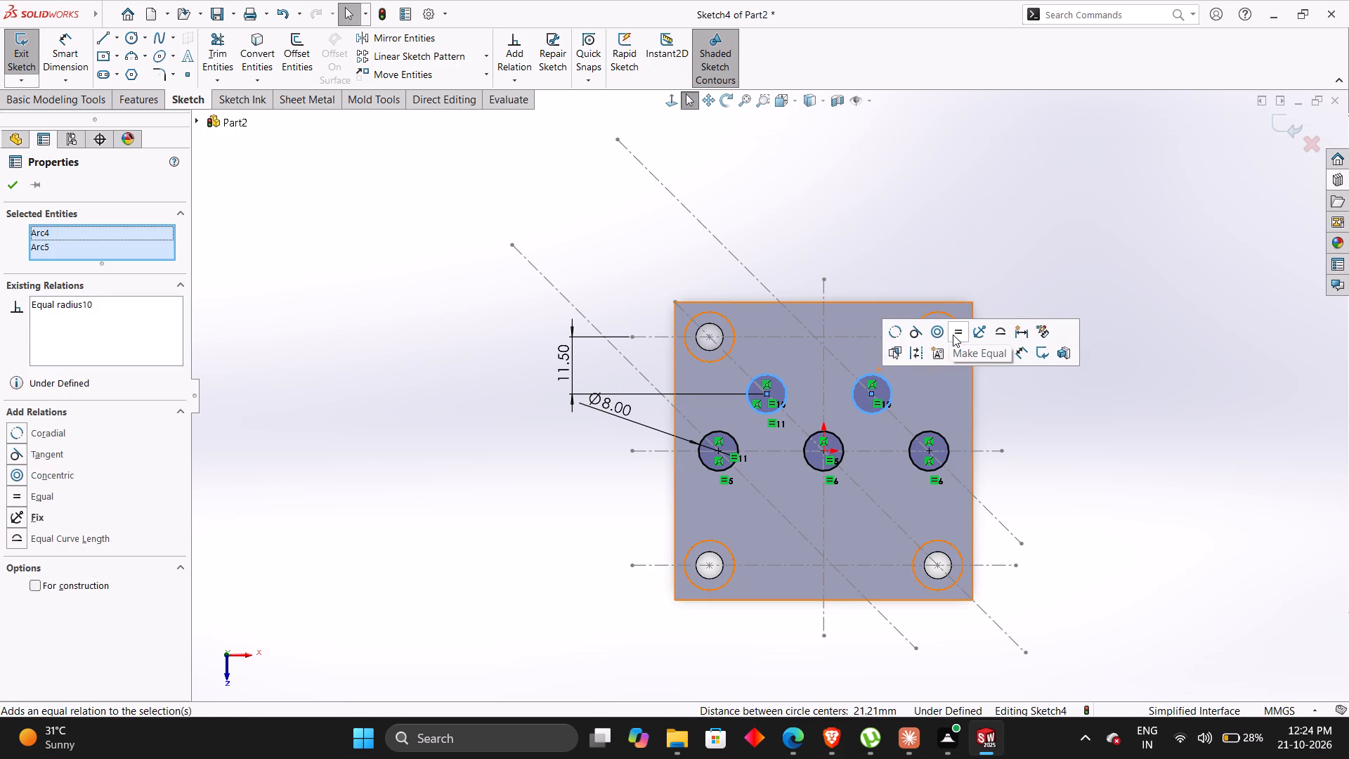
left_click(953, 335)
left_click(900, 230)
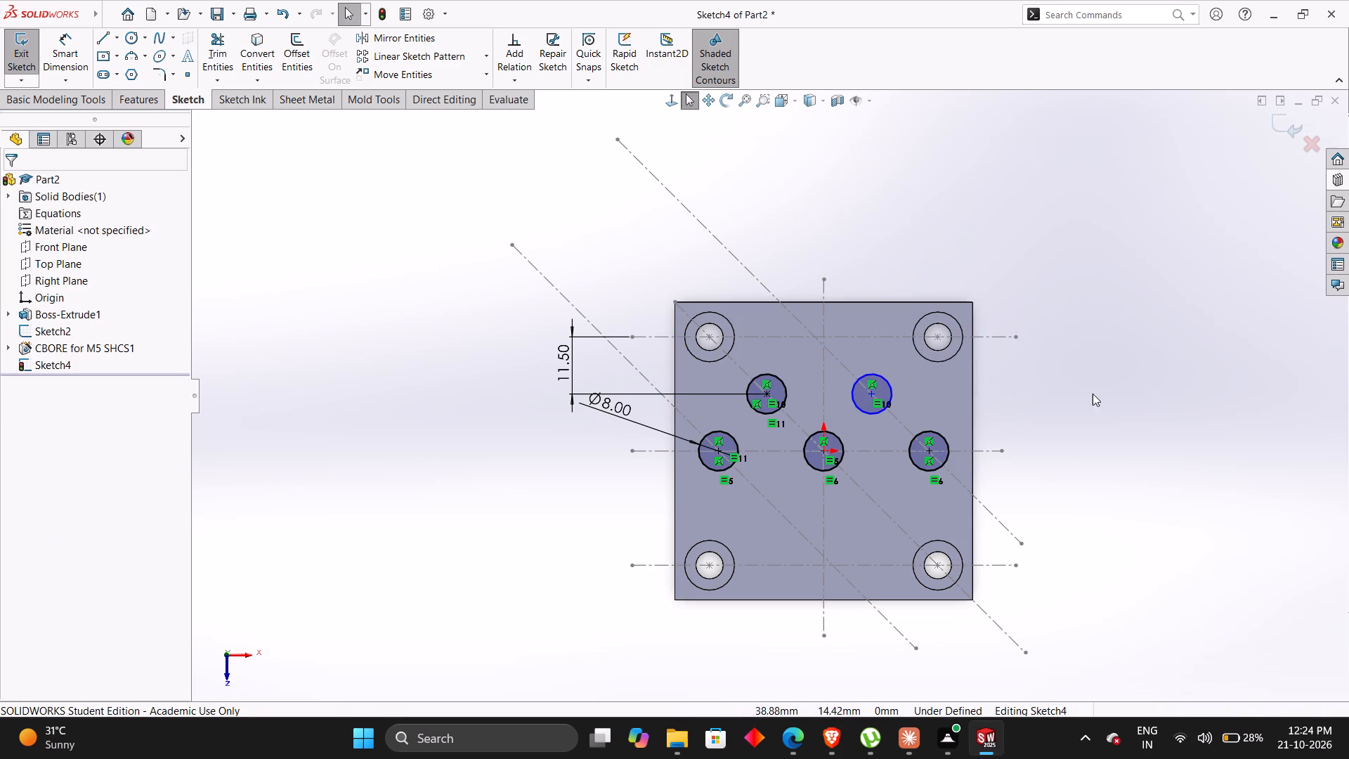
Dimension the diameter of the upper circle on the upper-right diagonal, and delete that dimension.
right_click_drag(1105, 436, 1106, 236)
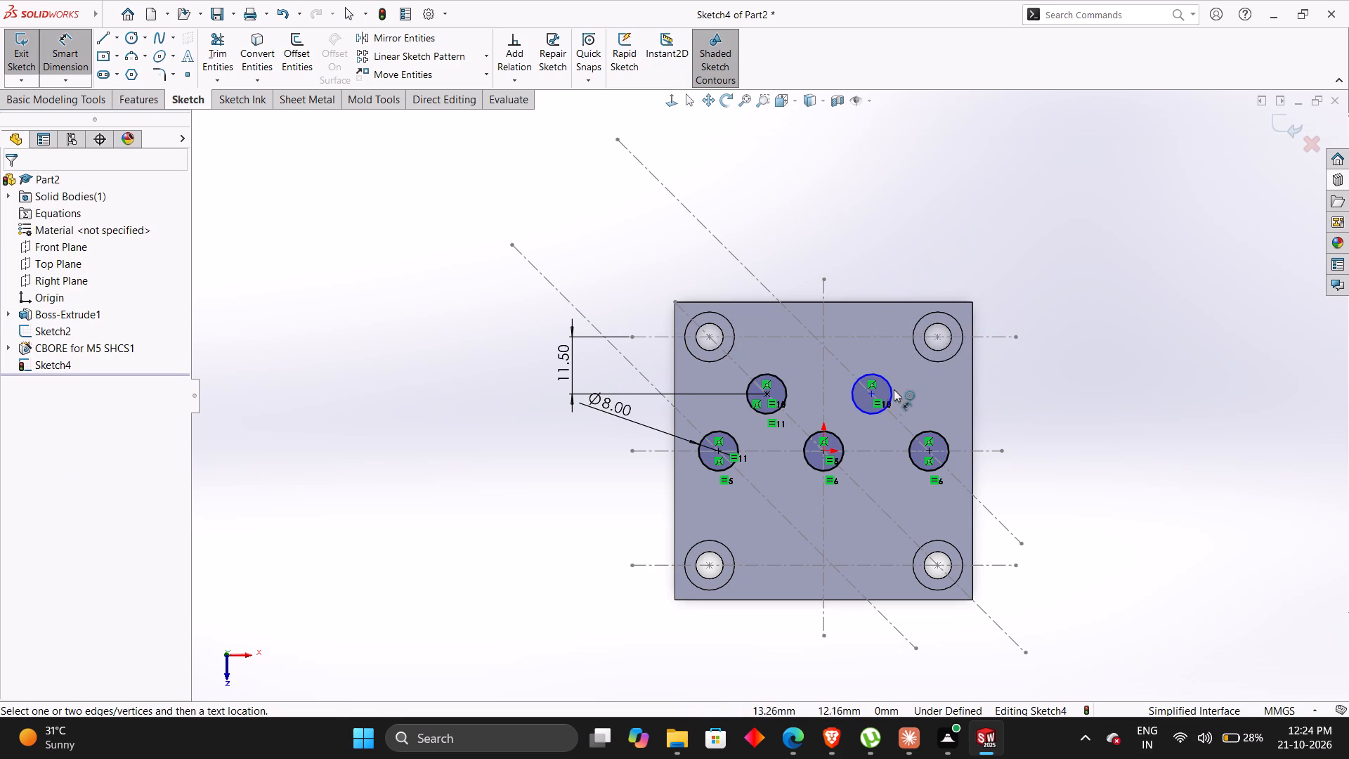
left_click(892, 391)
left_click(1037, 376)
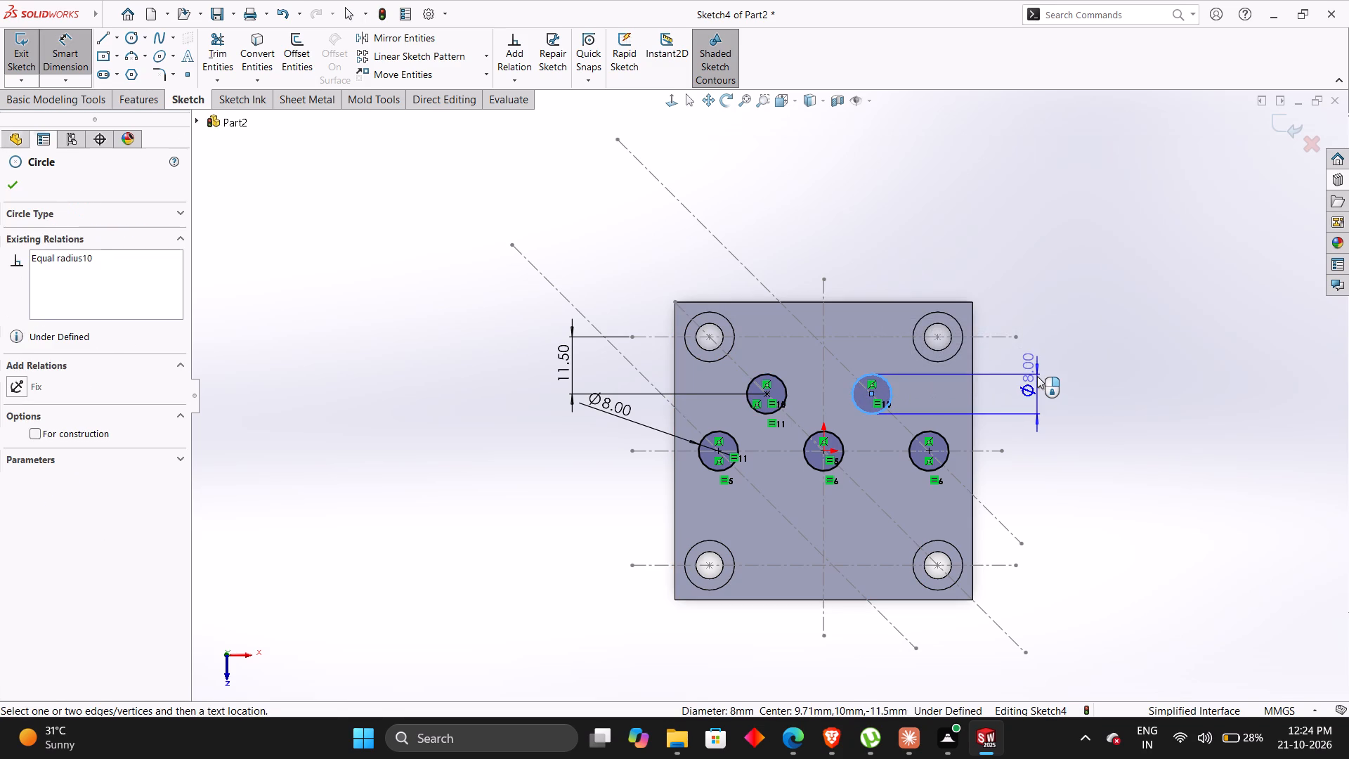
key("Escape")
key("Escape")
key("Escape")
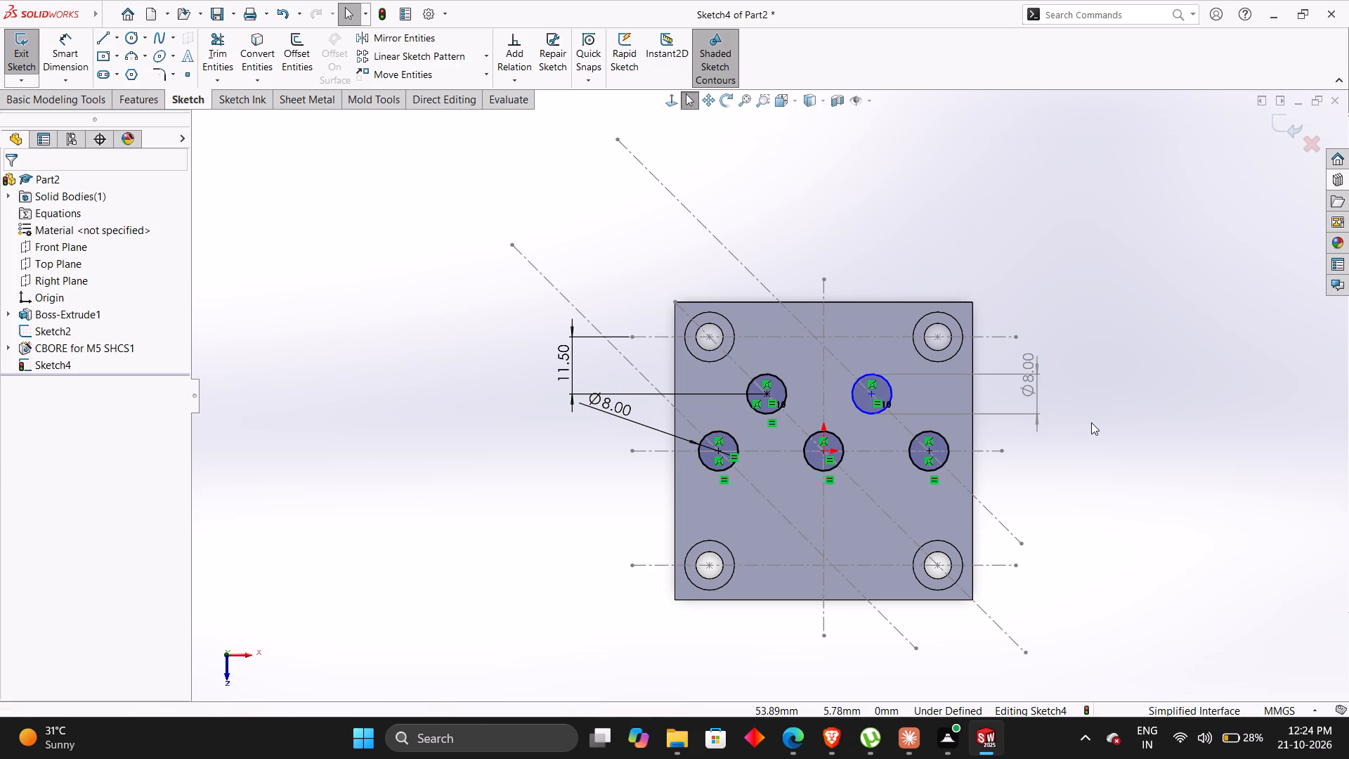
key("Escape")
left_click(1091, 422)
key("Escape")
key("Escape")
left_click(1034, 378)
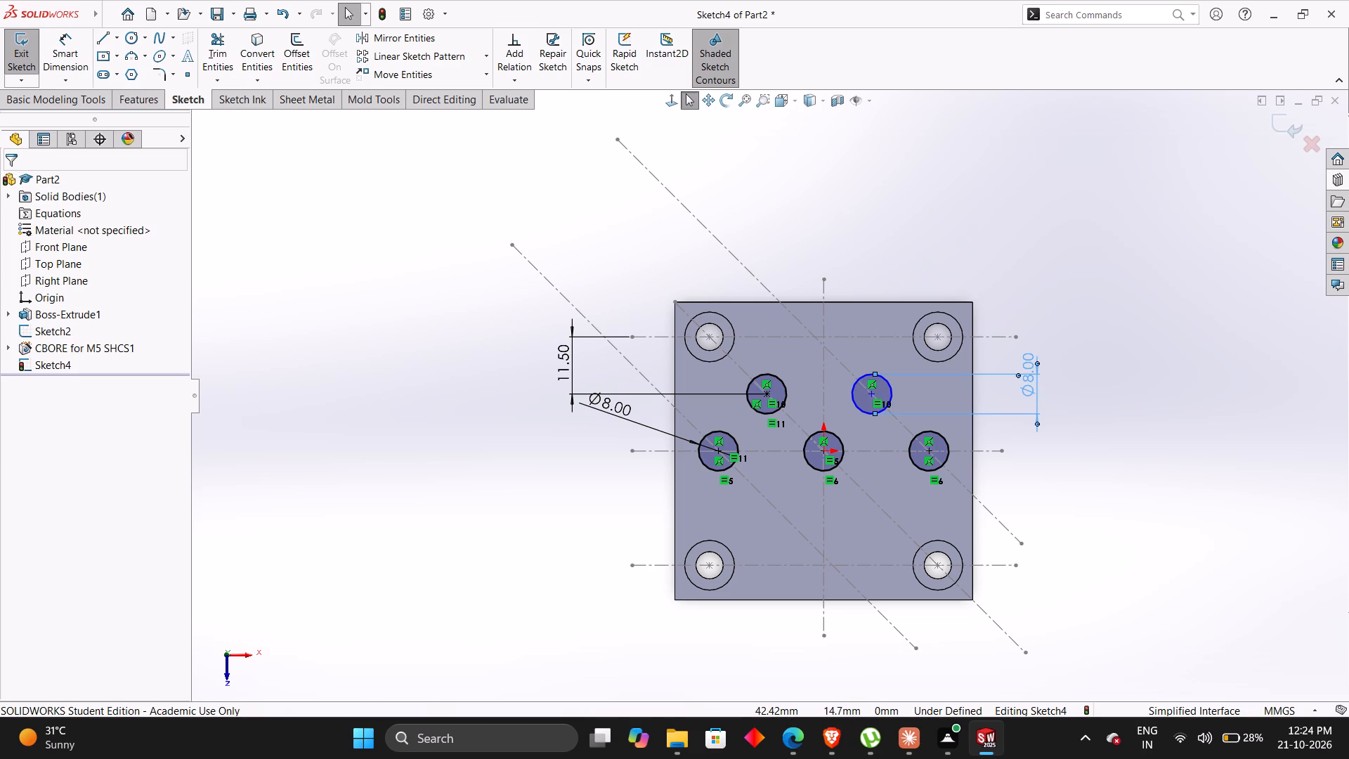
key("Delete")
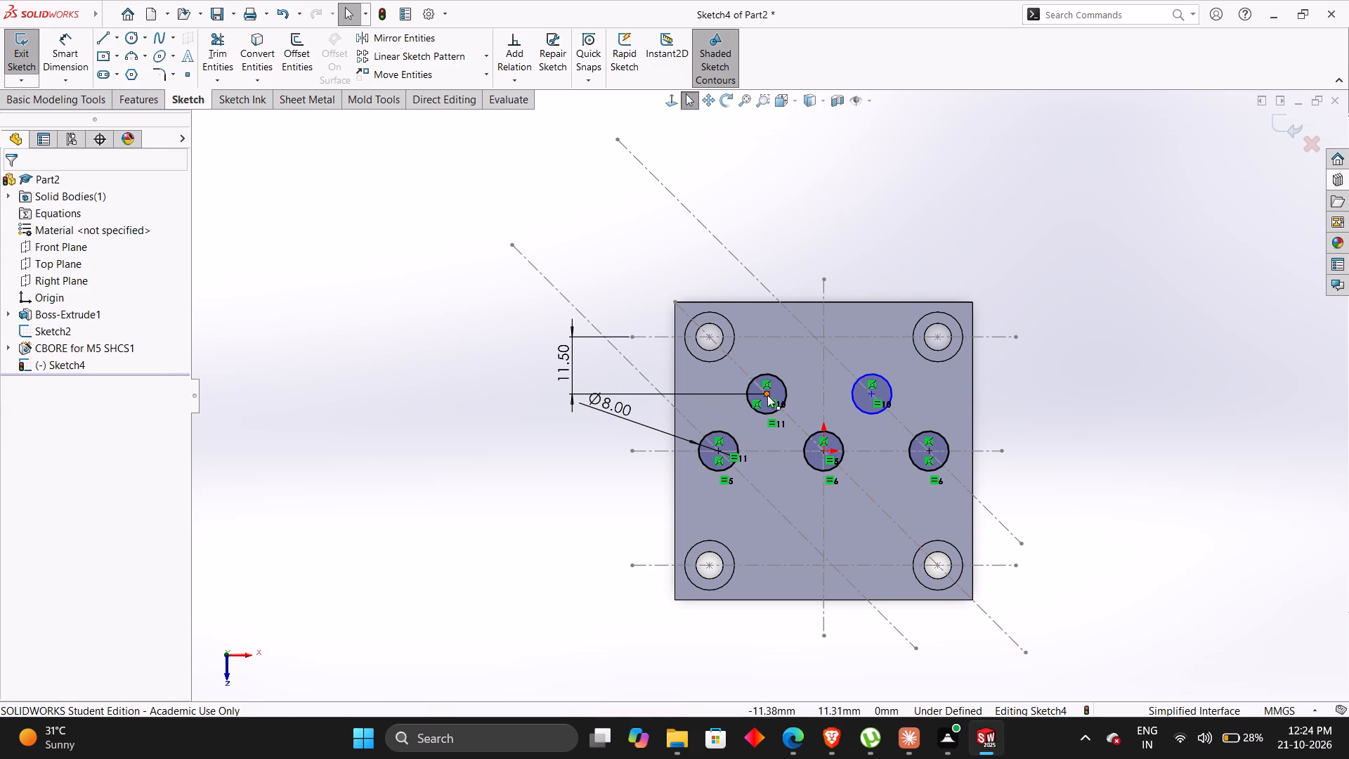
Add a Horizontal relation between the center points of the two upper circles.
left_click(767, 394)
left_click(868, 396, "ctrl")
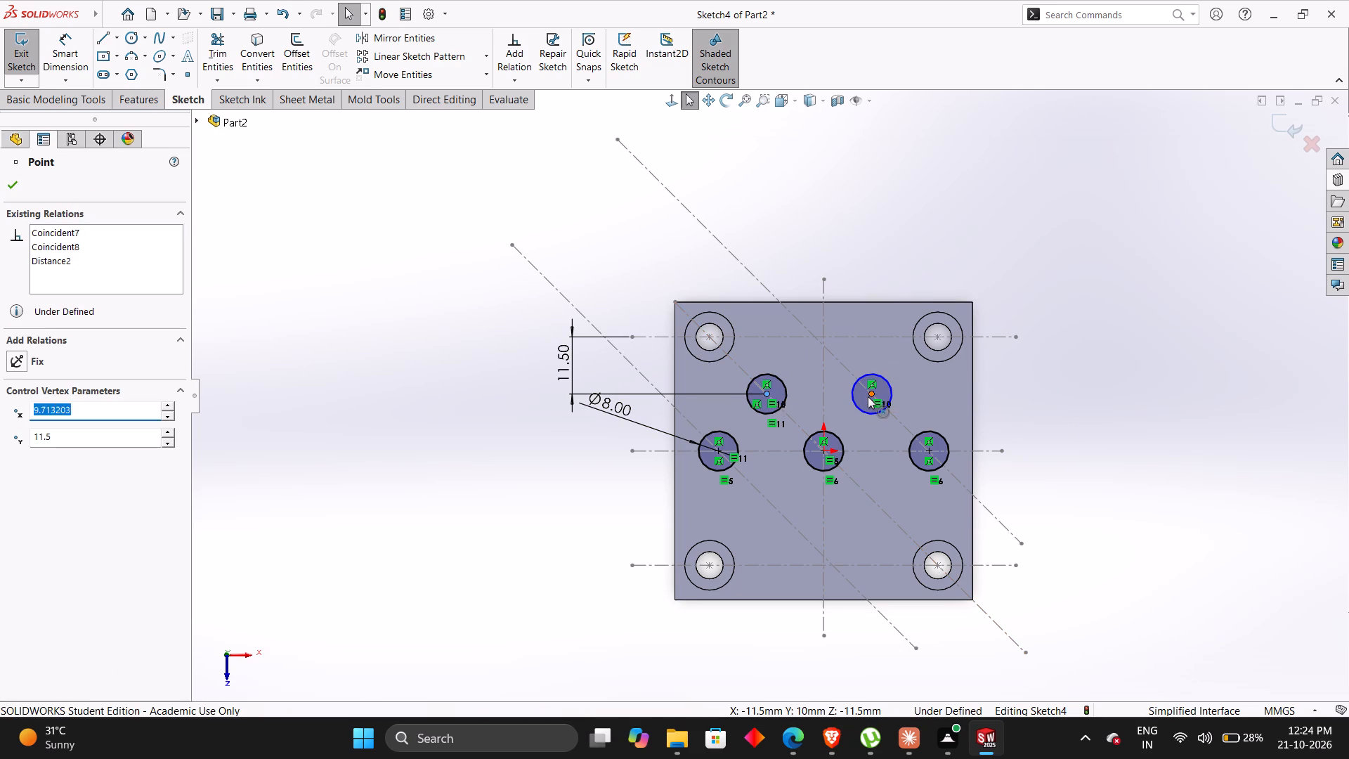
left_click(911, 335)
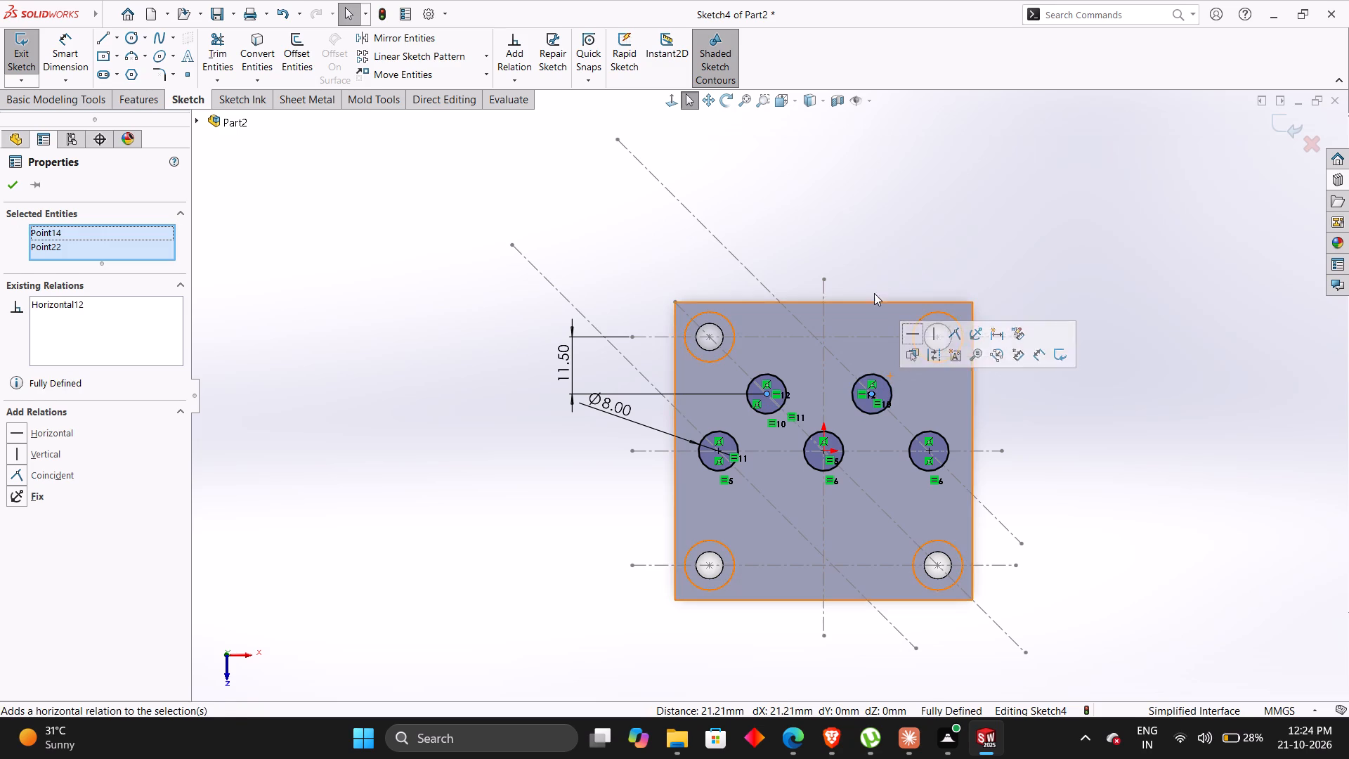
left_click(860, 247)
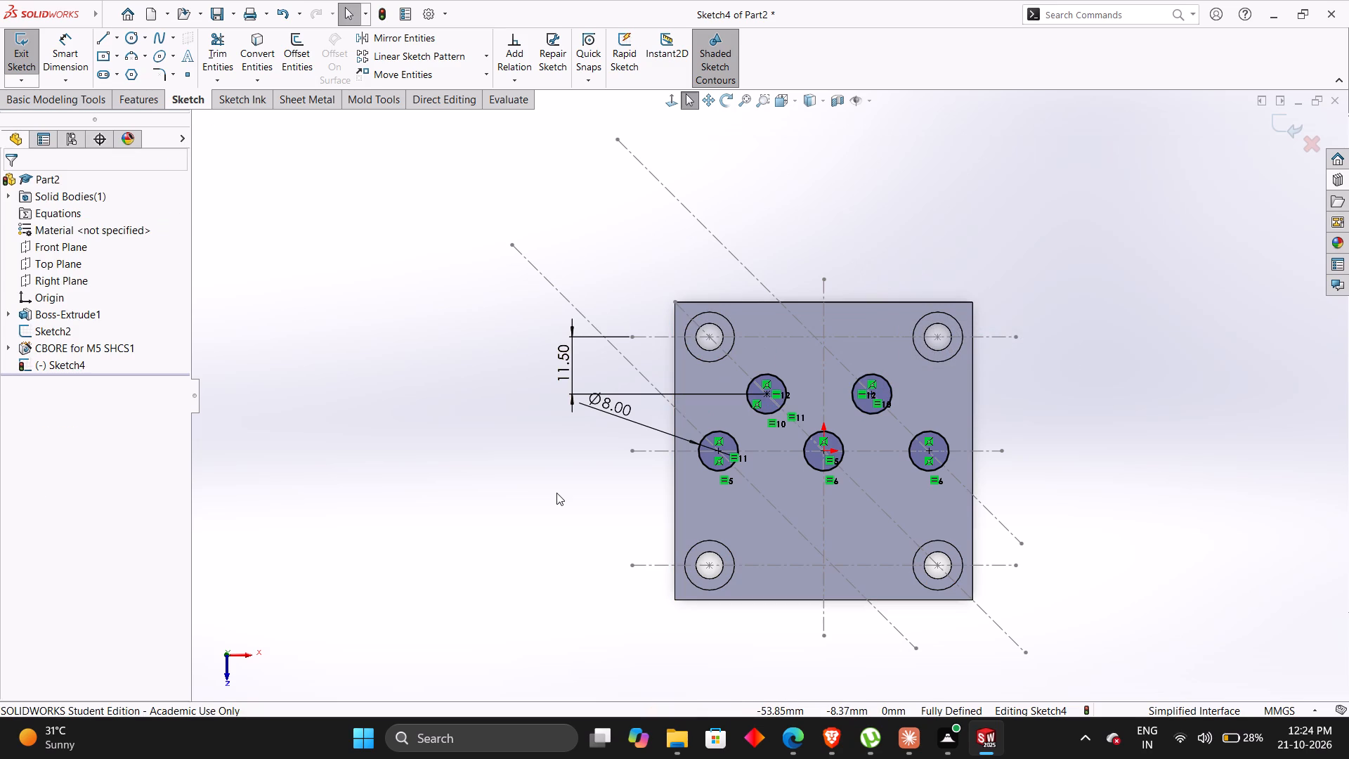
Compare the sketched hole layout with the PDF drawing, and examine the drawing's side view of the plate.
key("alt+Tab")
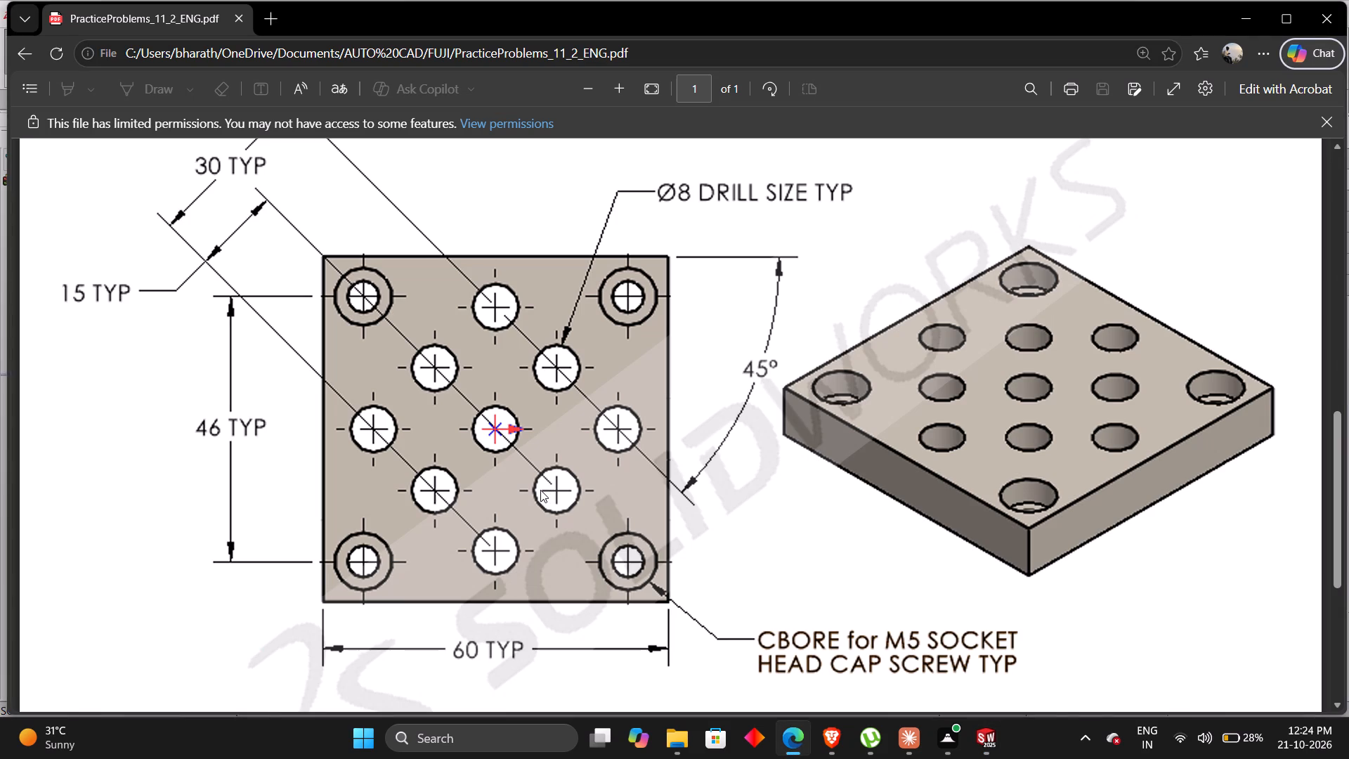
key("alt+Tab")
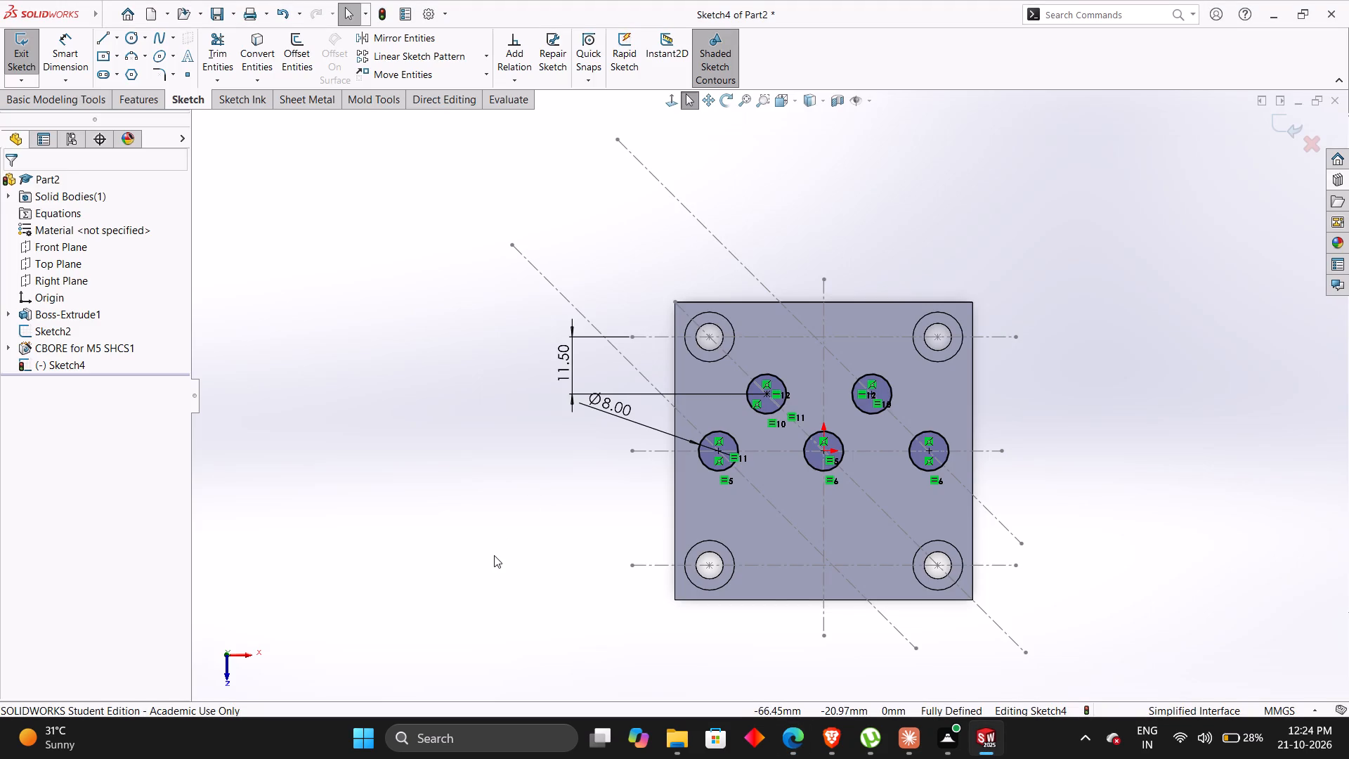
key("alt+Tab")
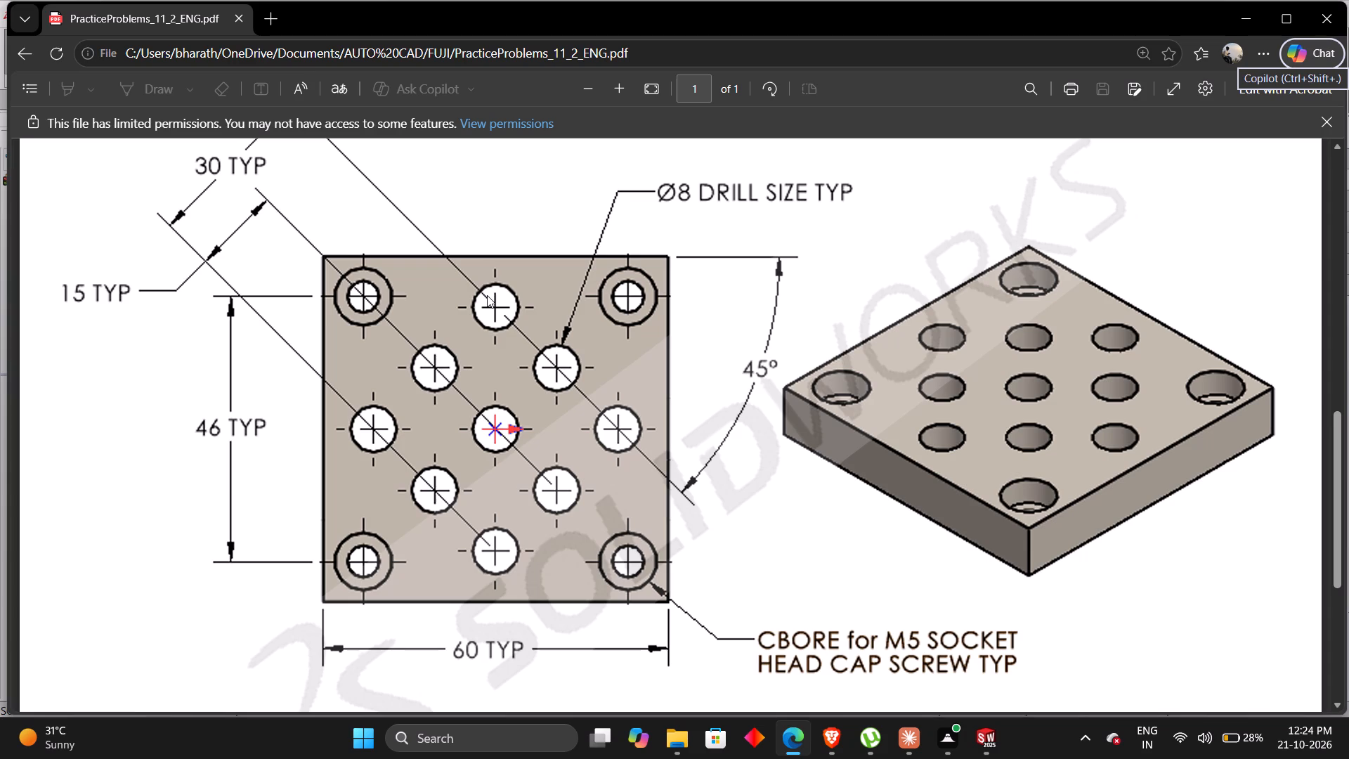
key("alt+Tab")
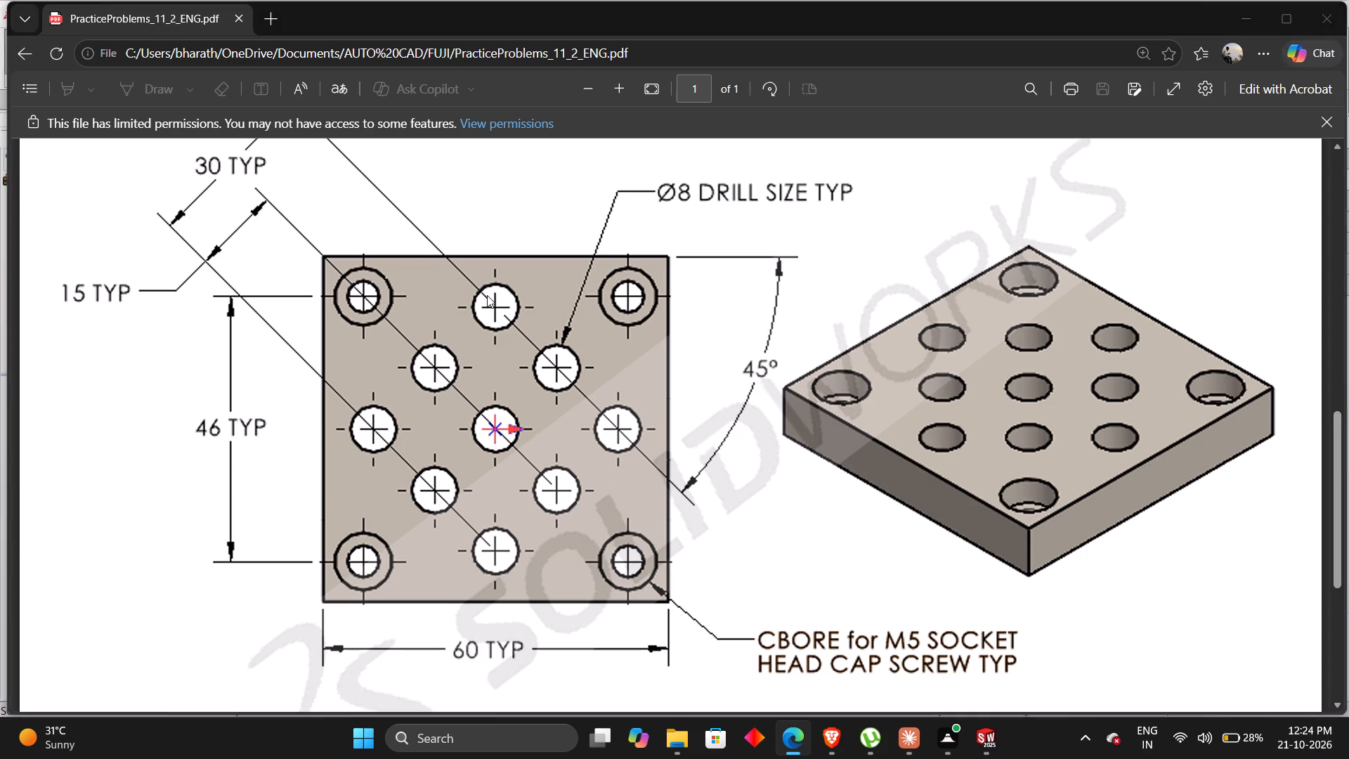
key("alt+Tab")
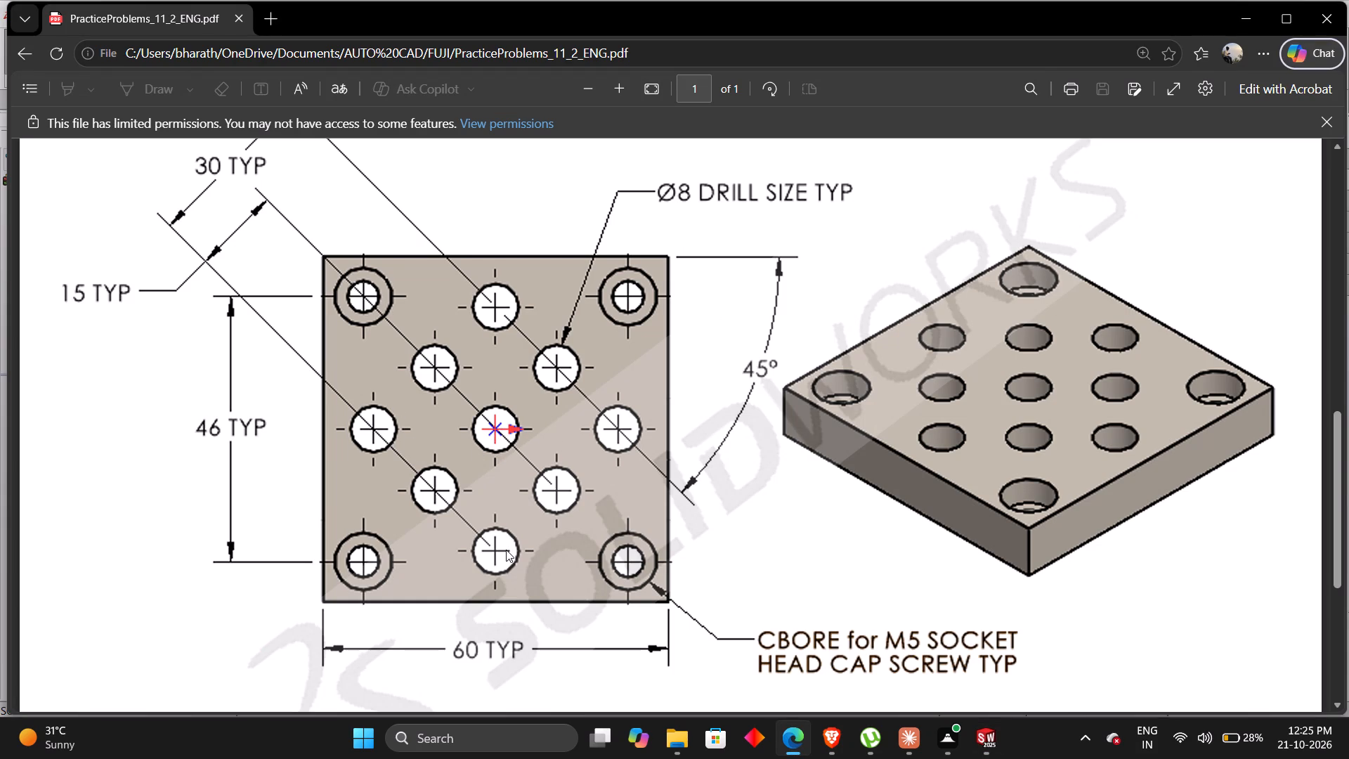
key("alt+Tab")
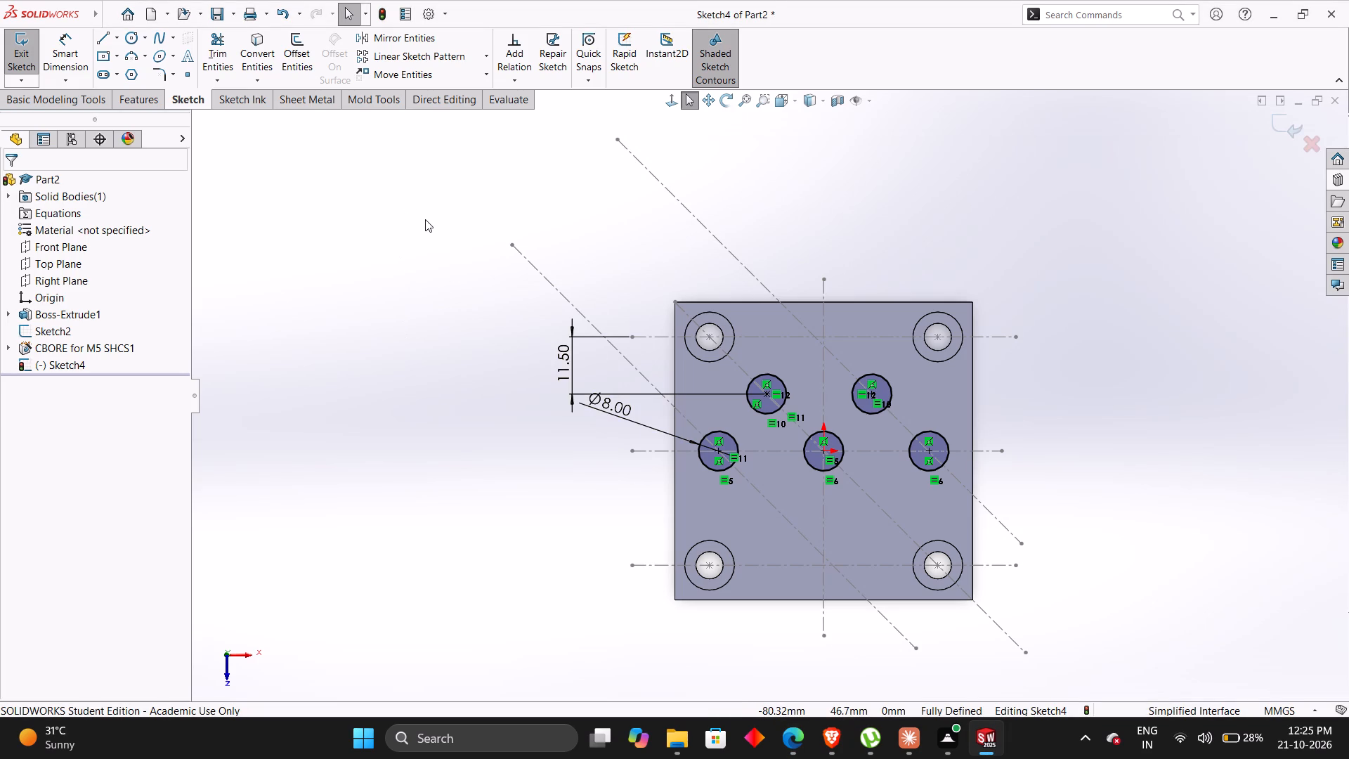
key("alt+Tab")
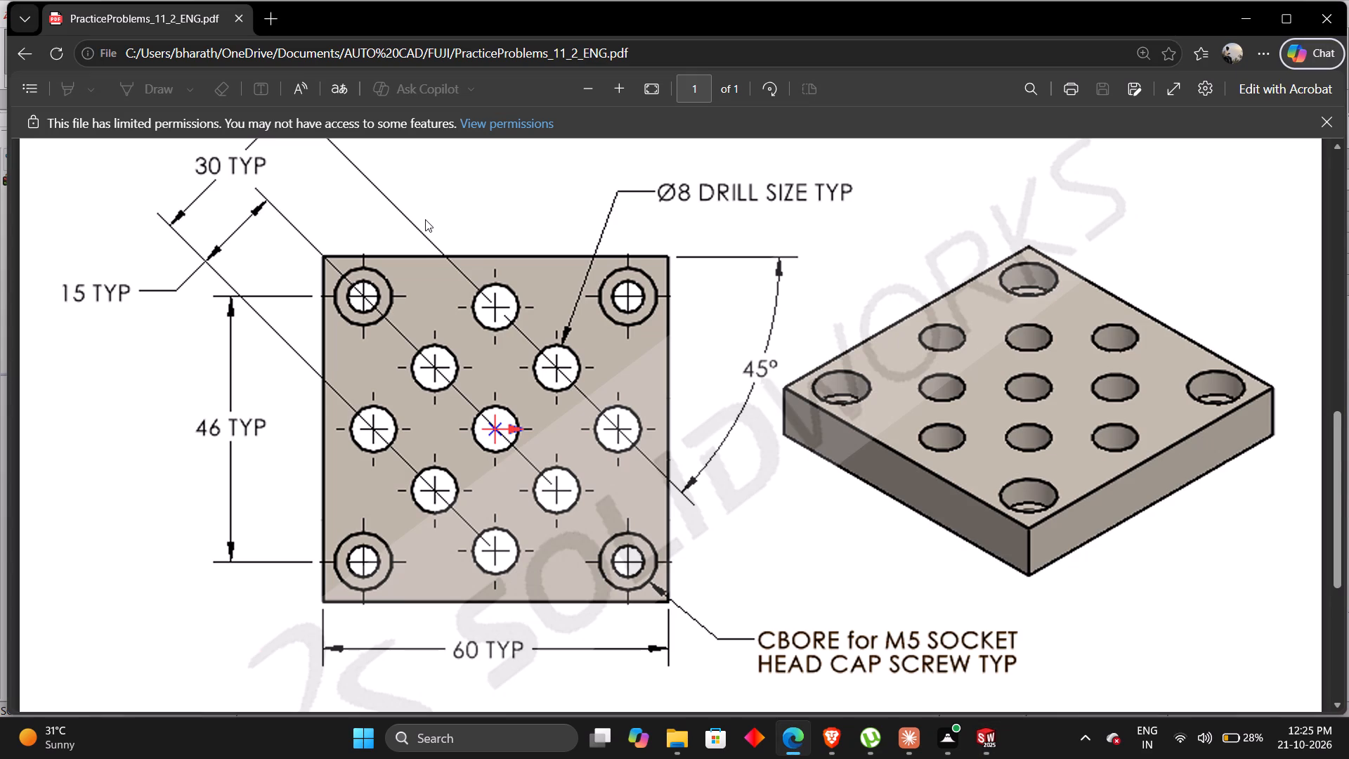
key("alt+Tab")
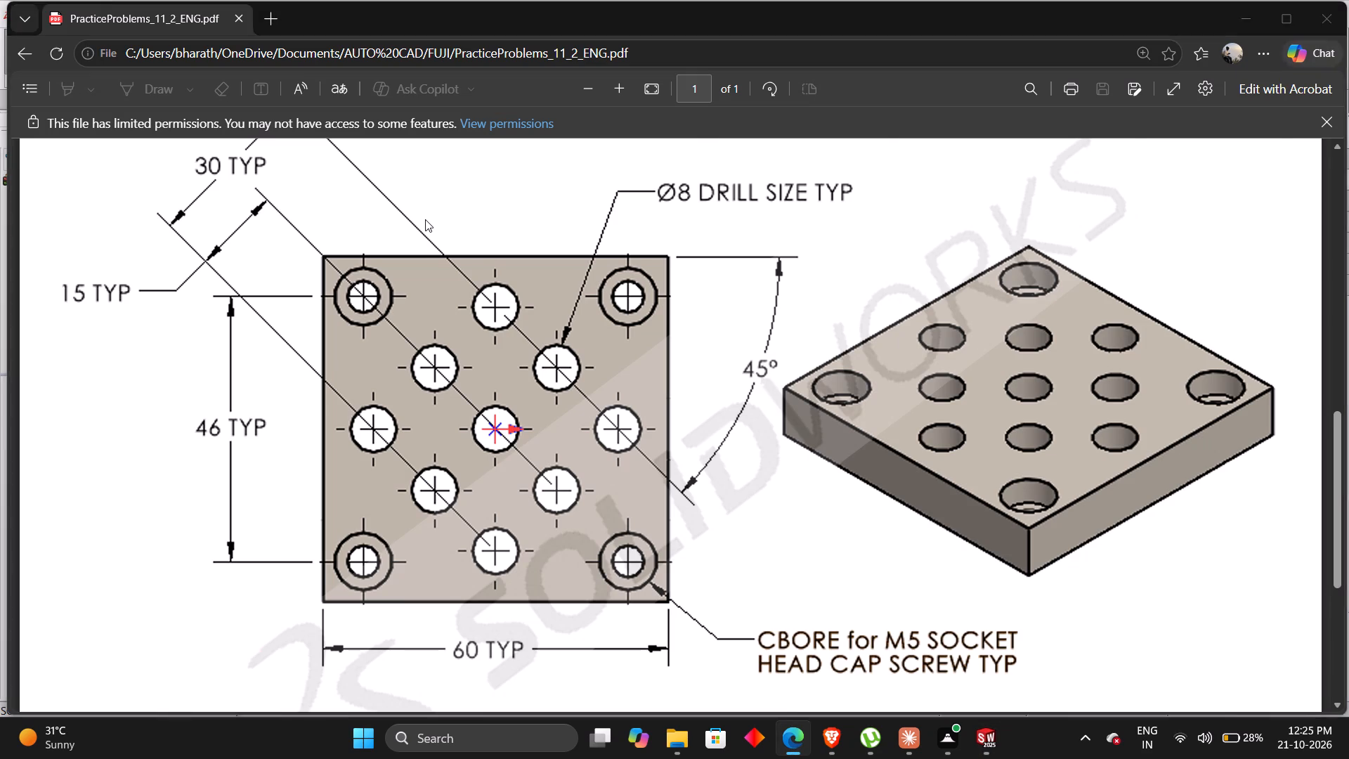
key("alt+Tab")
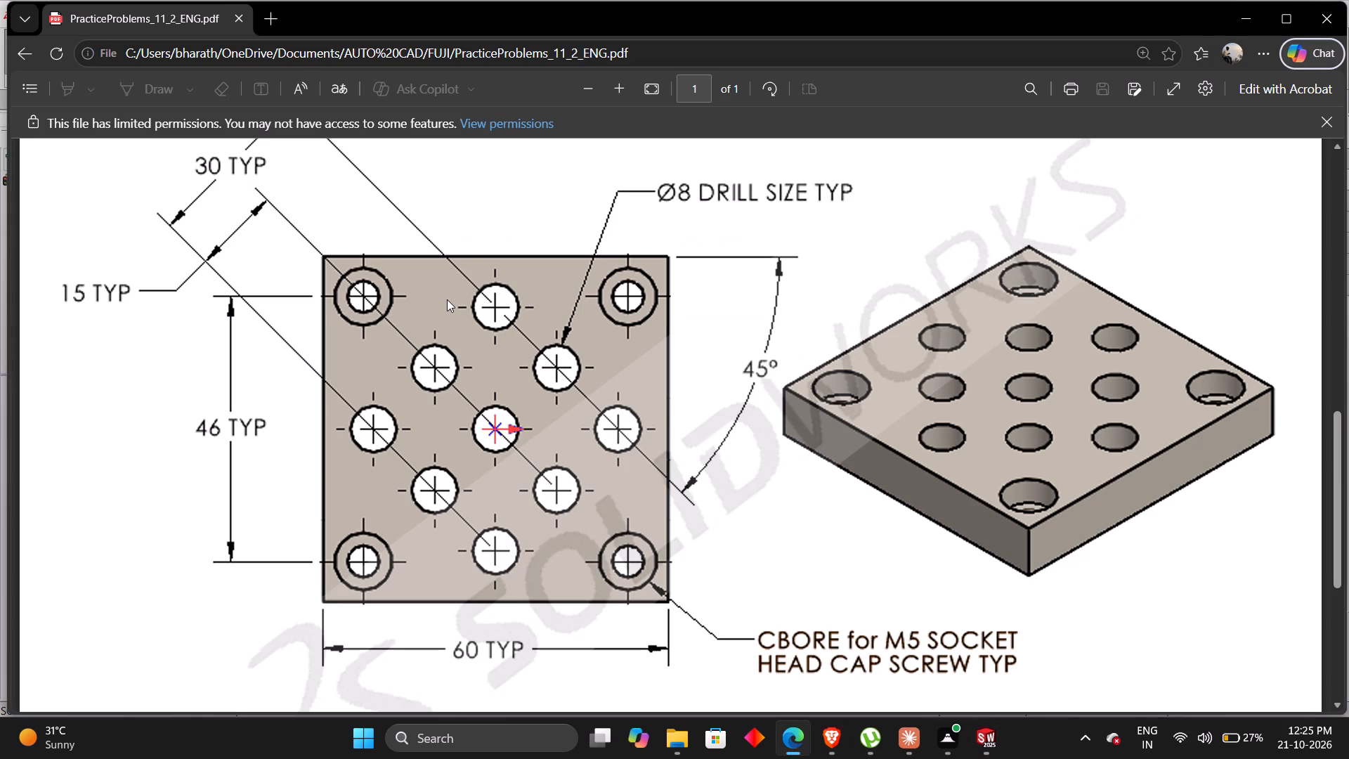
key("alt+Tab")
key("alt+Tab")
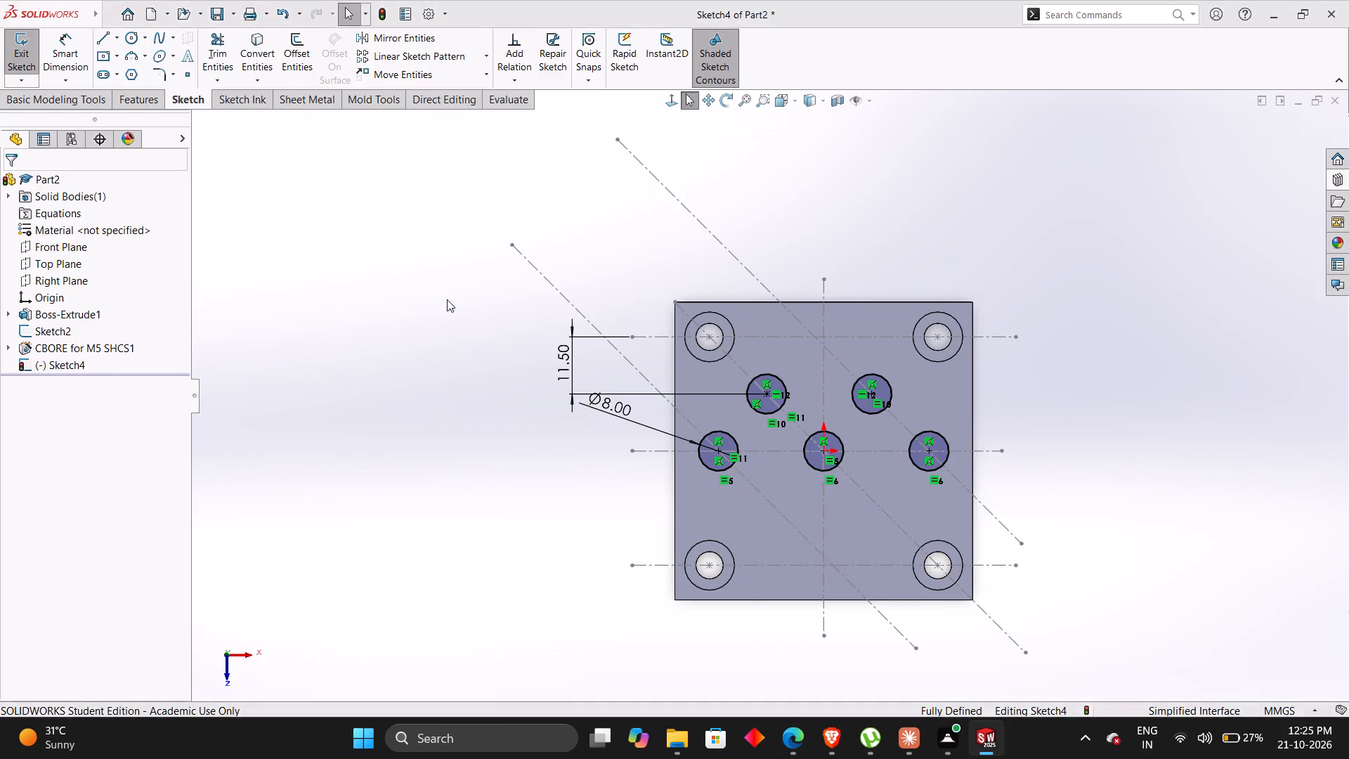
scroll(500, 360, "down", 4)
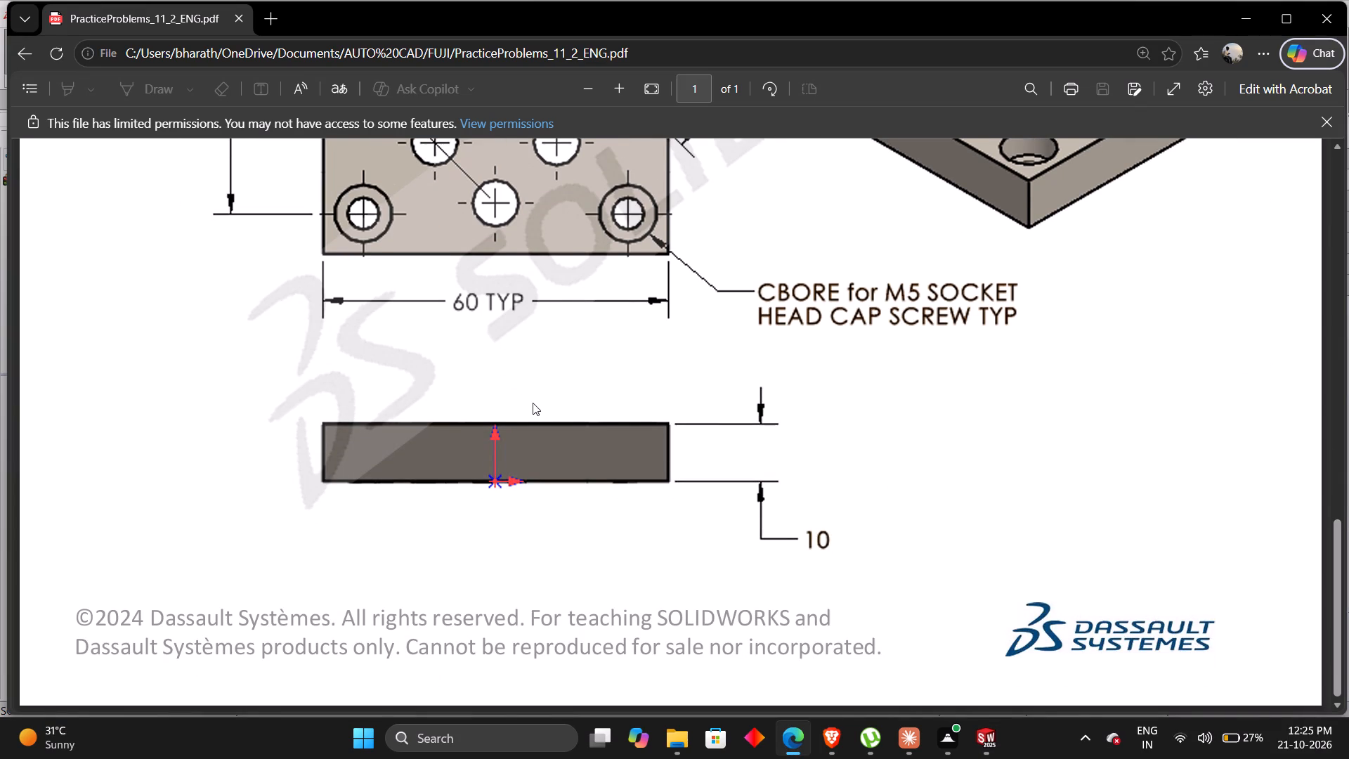
Examine the plate's side view and the top-view hole layout in the PDF drawing.
scroll(533, 403, "up", 4)
scroll(533, 403, "down", 4)
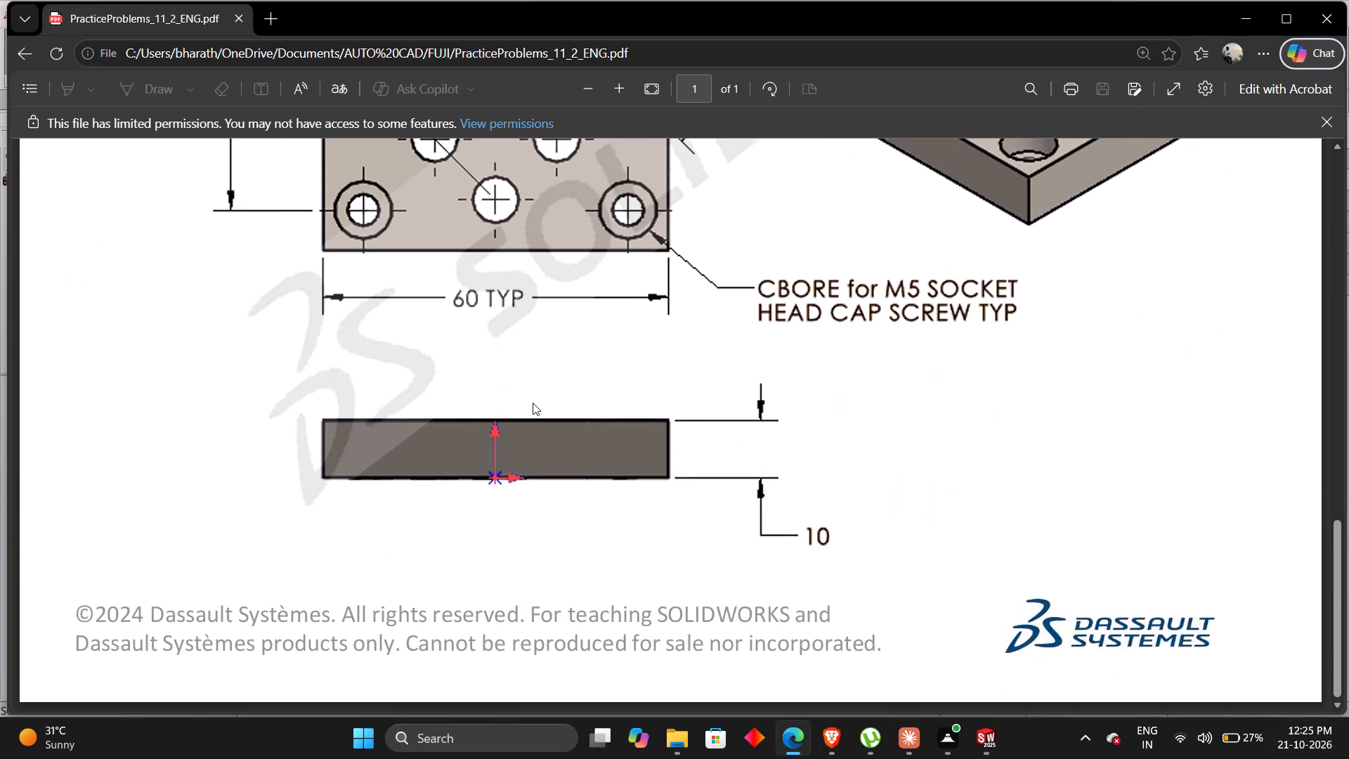
scroll(533, 403, "up", 5)
key("Tab")
key("Tab")
key("Tab")
key("Tab")
key("Tab")
key("Tab")
key("Tab")
key("Tab")
key("Tab")
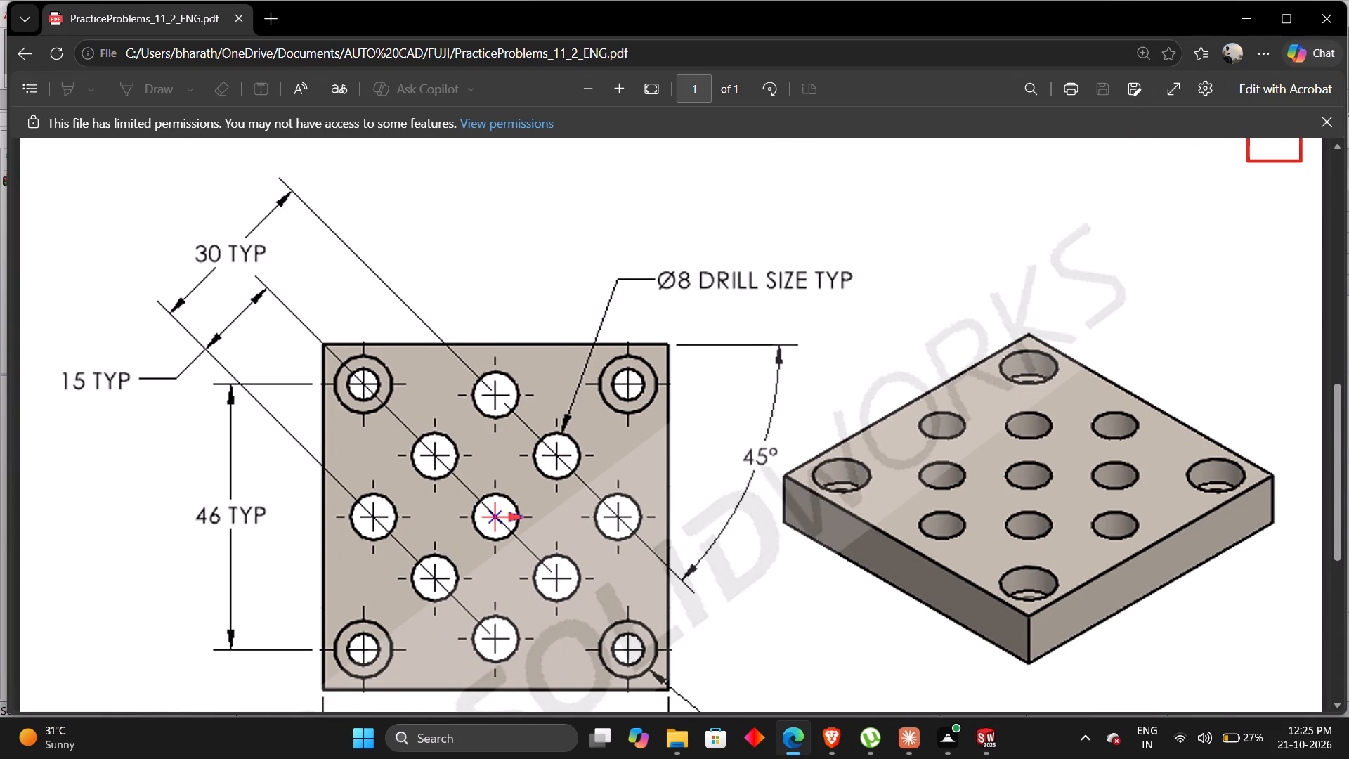
Switch back to SOLIDWORKS and place a sketch point where the upper diagonal centerline crosses the vertical centerline.
key("alt+Tab")
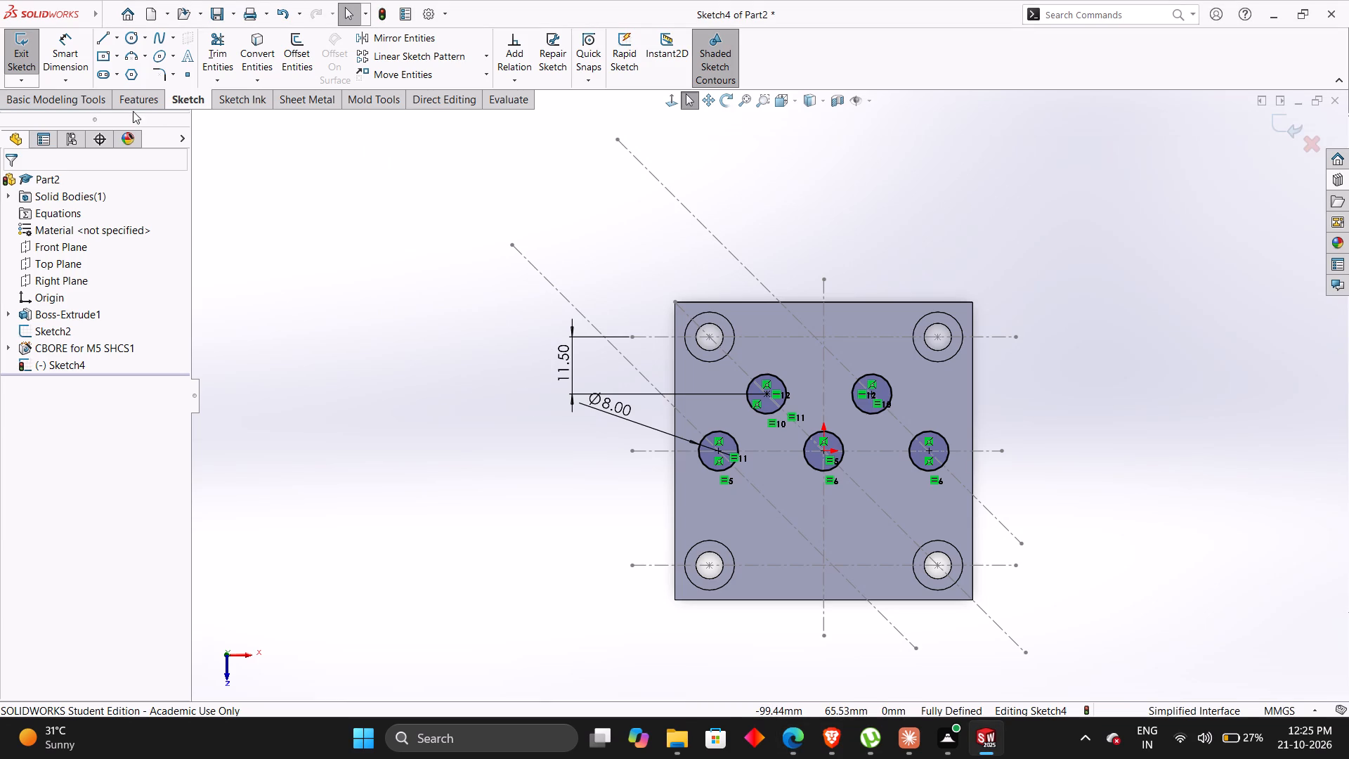
left_click(190, 74)
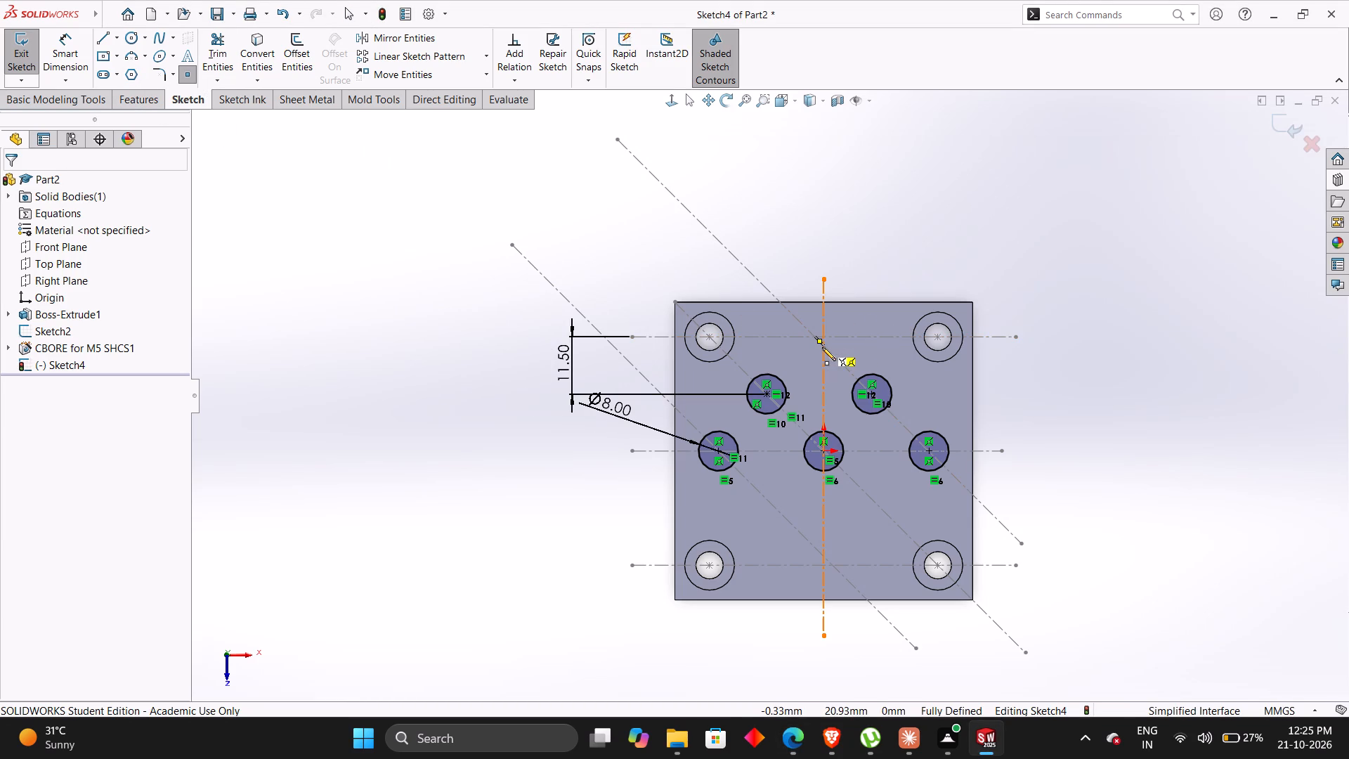
left_click(824, 347)
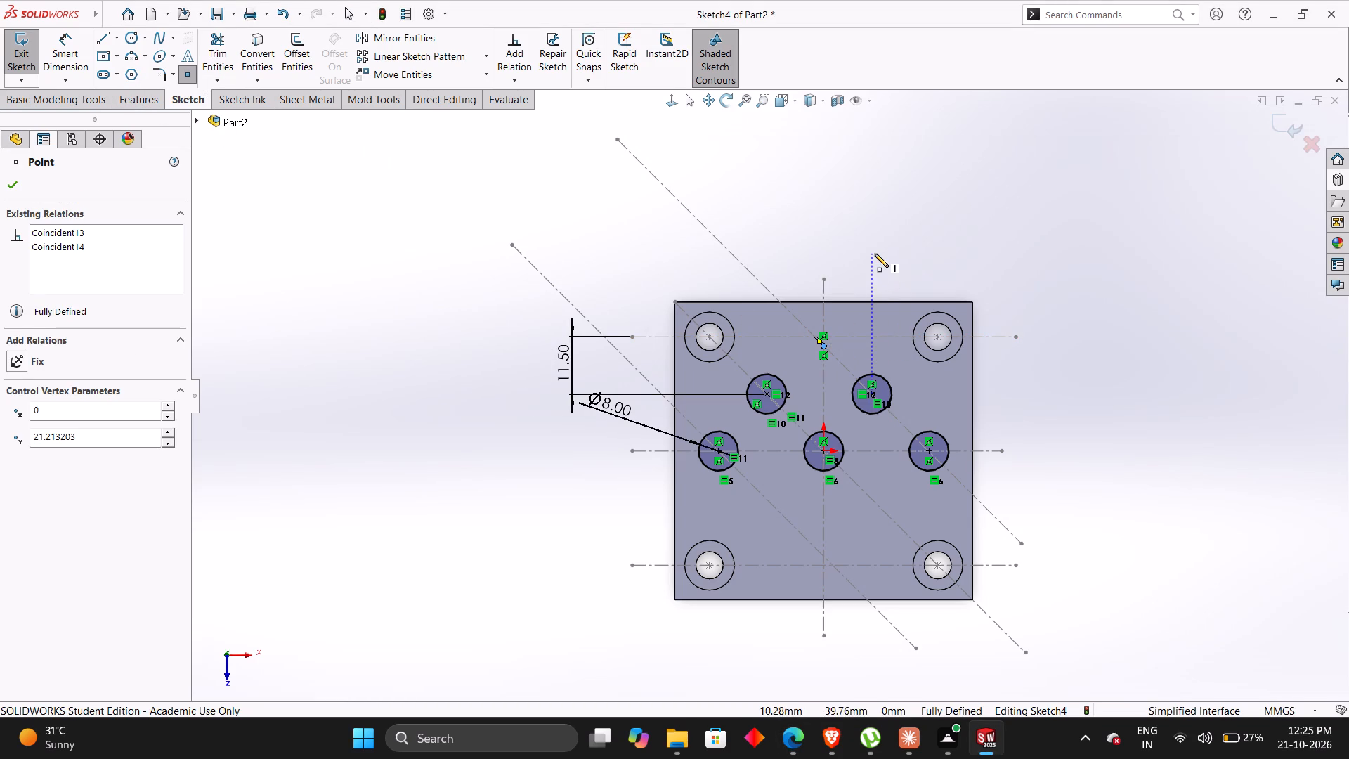
key("Escape")
key("Escape")
key("Escape")
key("Escape")
key("Escape")
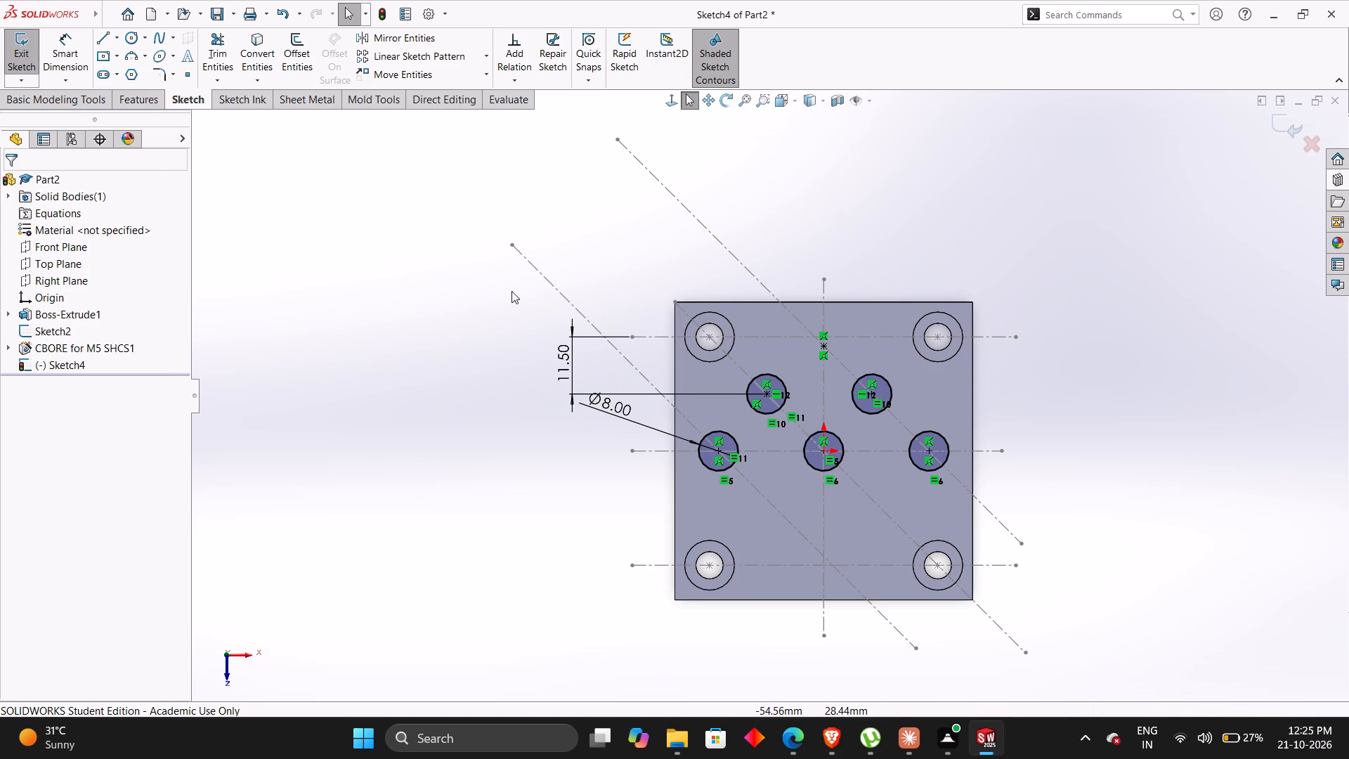
key("Escape")
key("Escape")
Sketch a circle of about 4.9 mm radius centered on the new point on the vertical centerline.
left_click(131, 32)
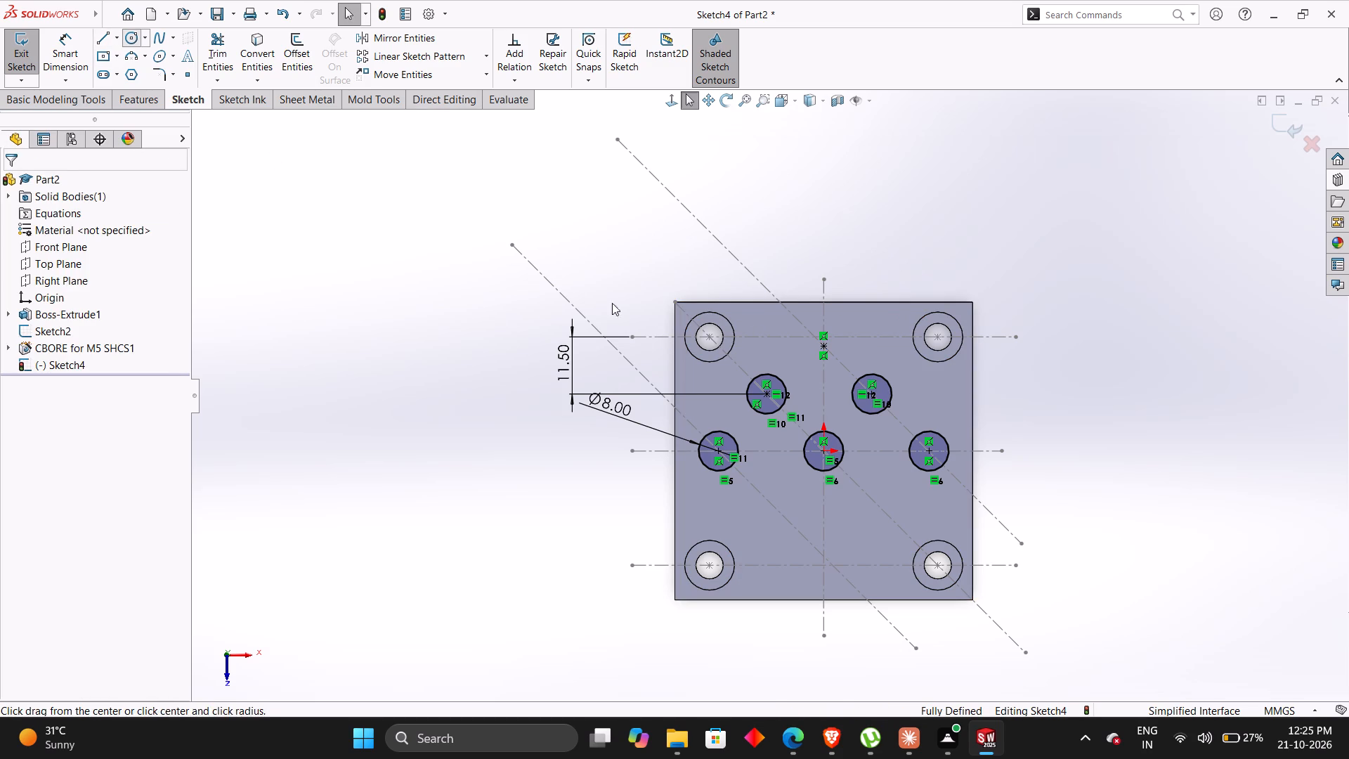
left_click(827, 347)
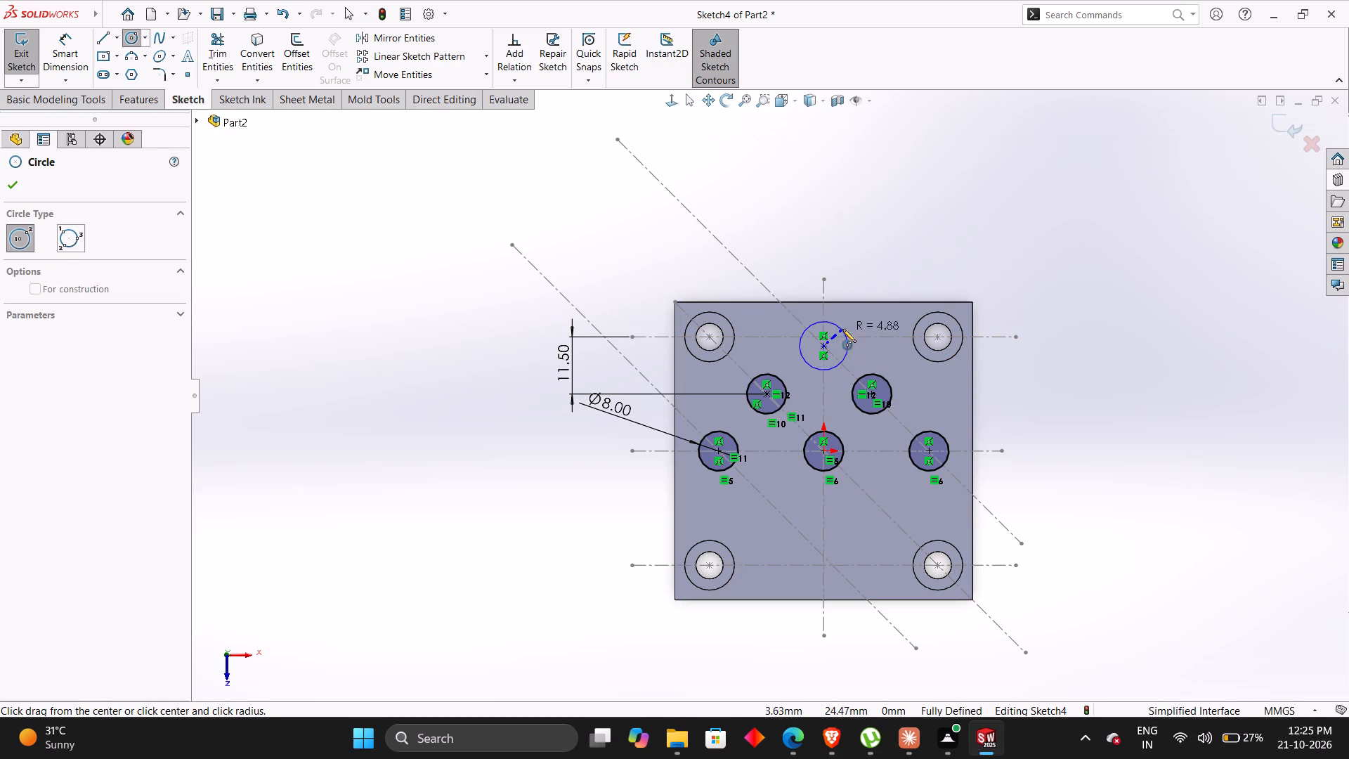
left_click(842, 329)
key("Escape")
key("Escape")
key("Escape")
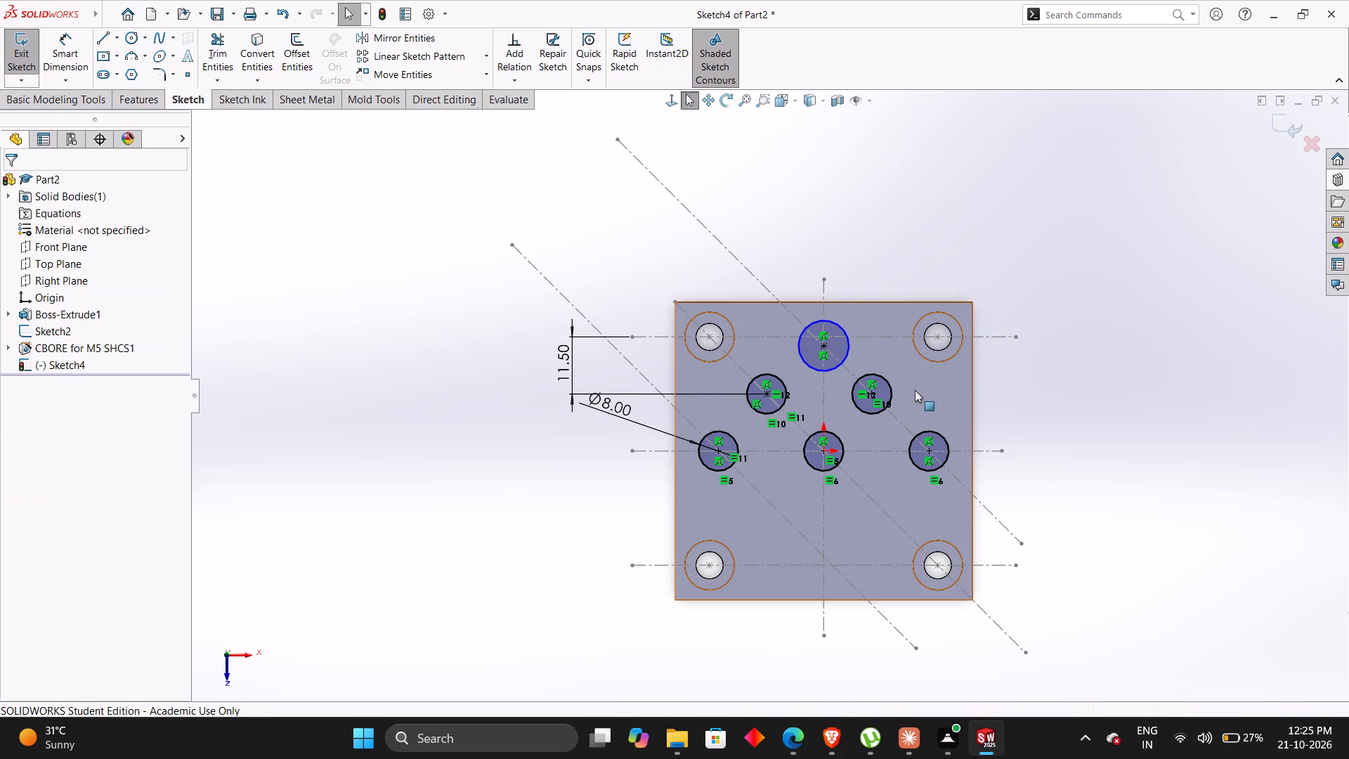
Add an Equal relation between the new top circle and the neighbouring circle on the upper diagonal centerline.
left_click(894, 391)
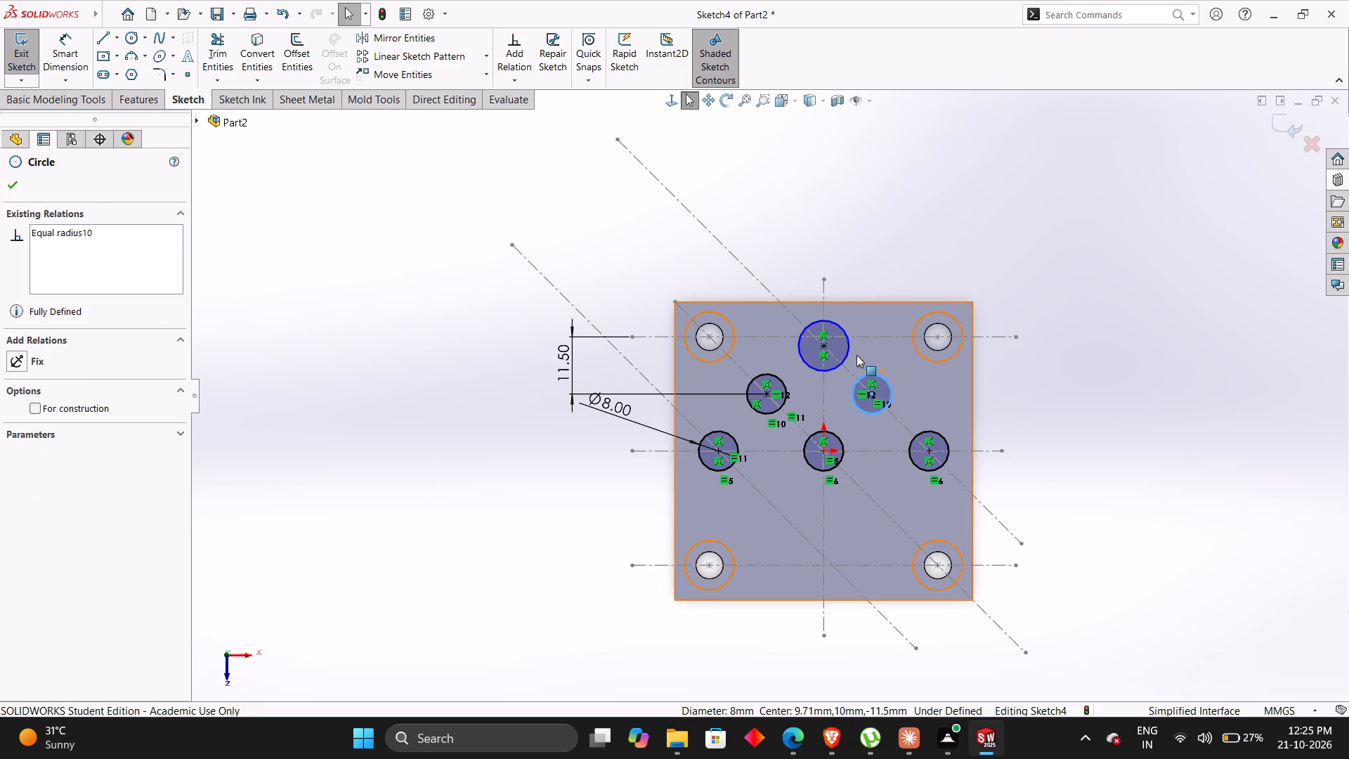
left_click(848, 352, "ctrl")
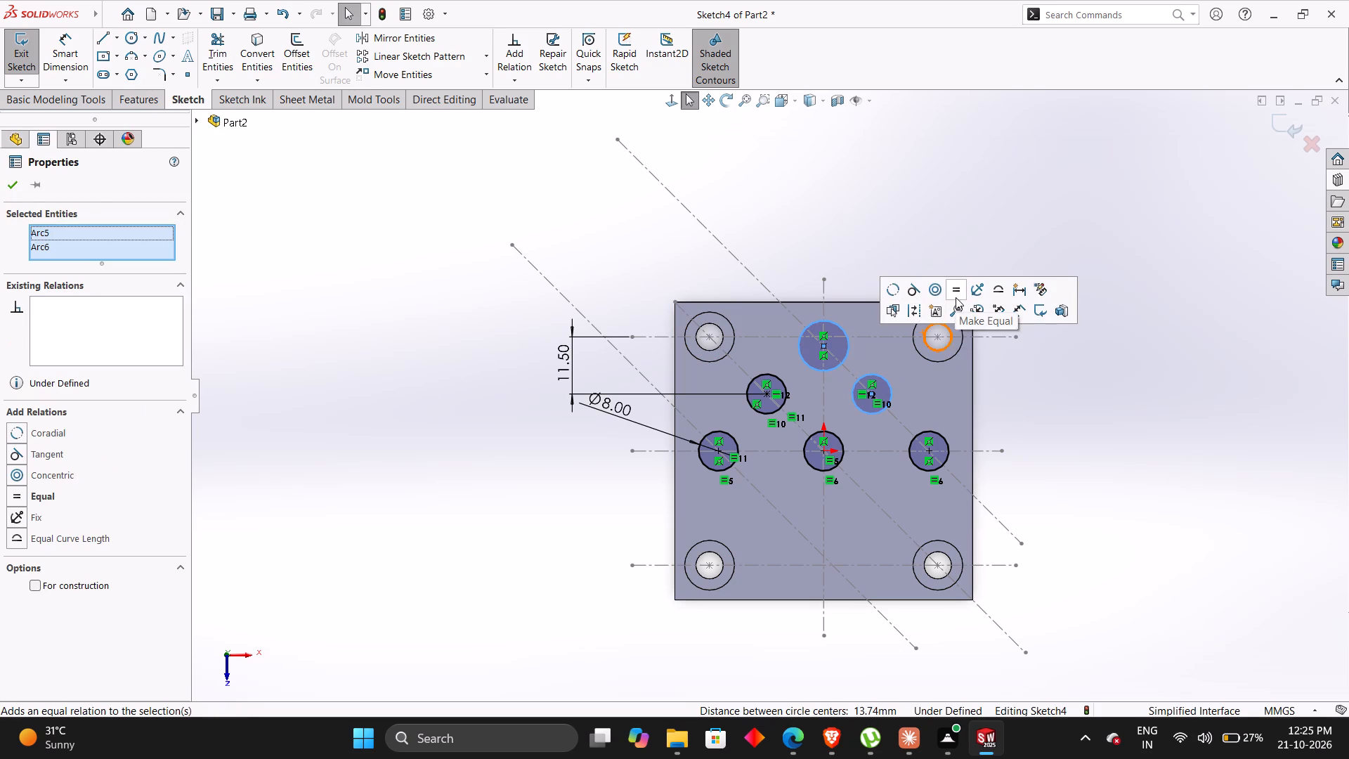
left_click(957, 295)
left_click(888, 218)
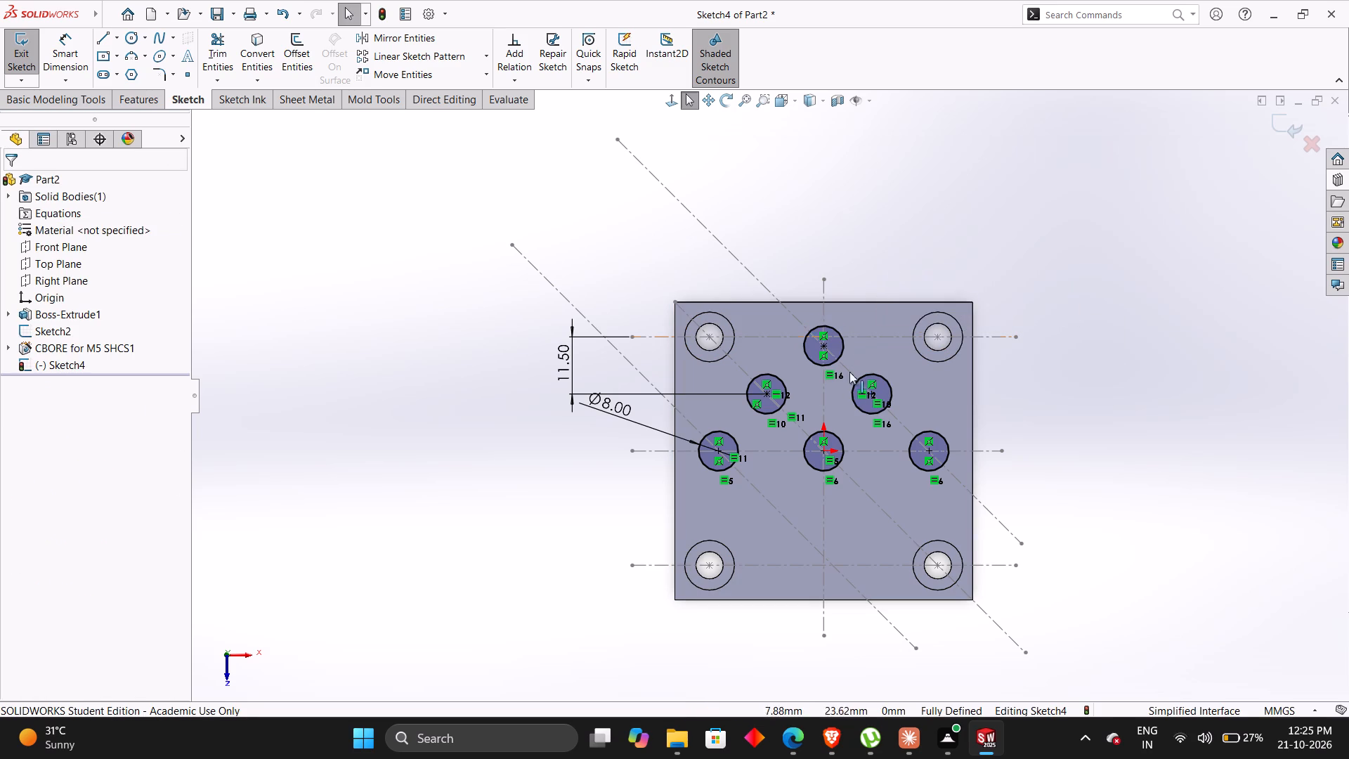
key("Escape")
key("Escape")
key("Escape")
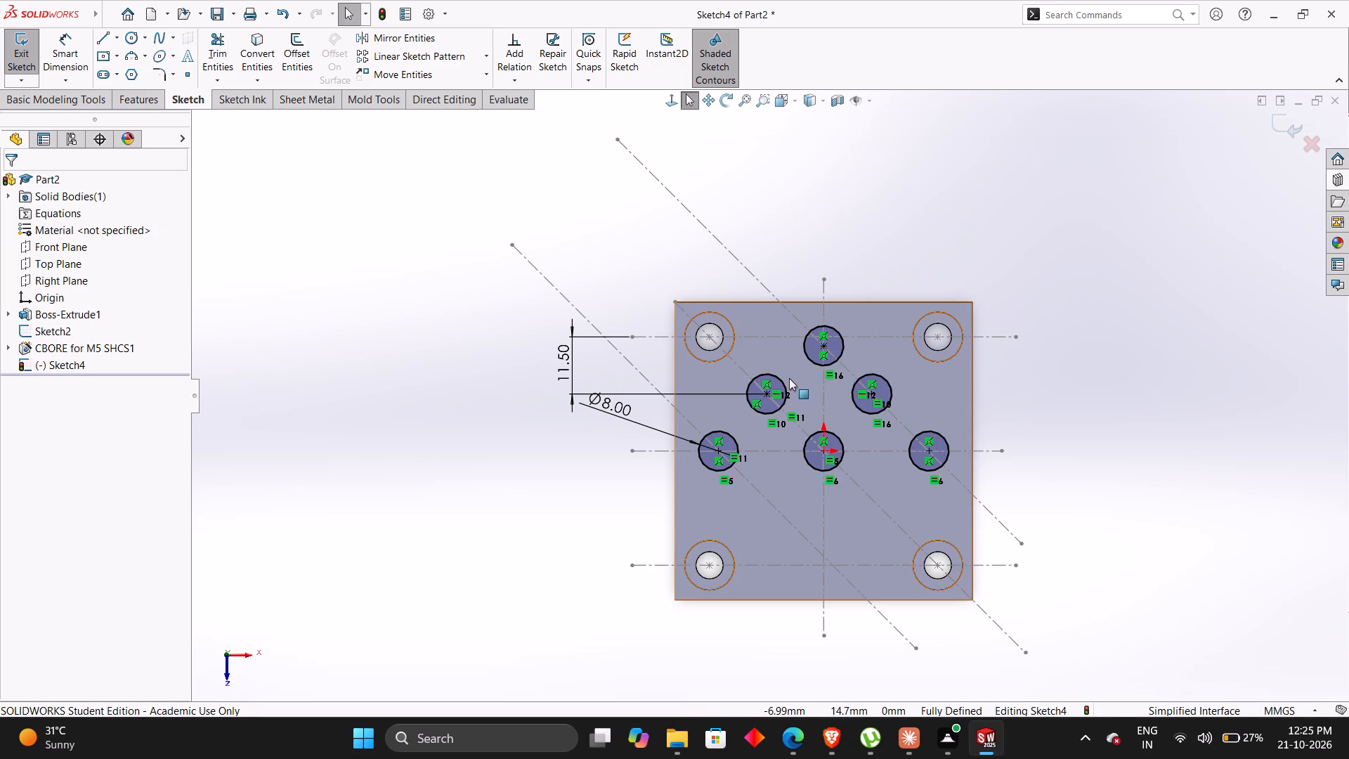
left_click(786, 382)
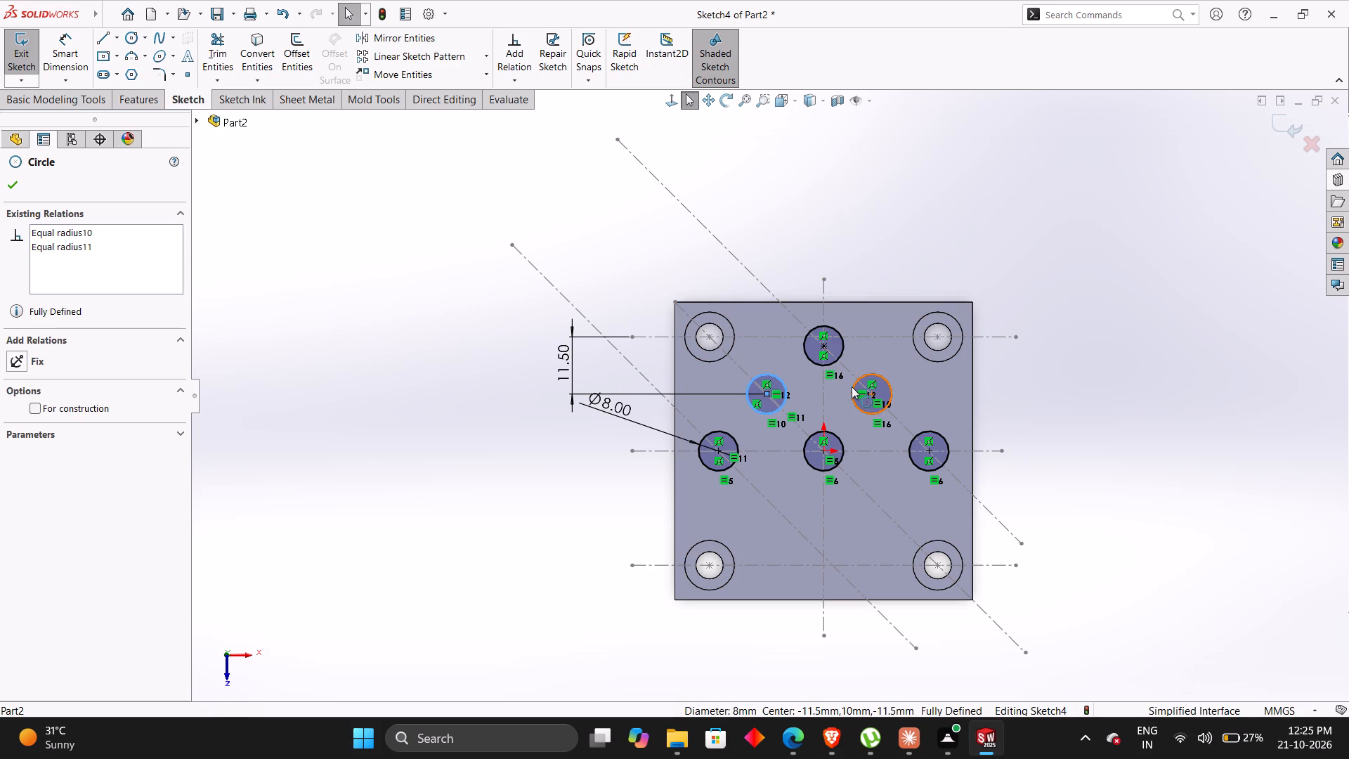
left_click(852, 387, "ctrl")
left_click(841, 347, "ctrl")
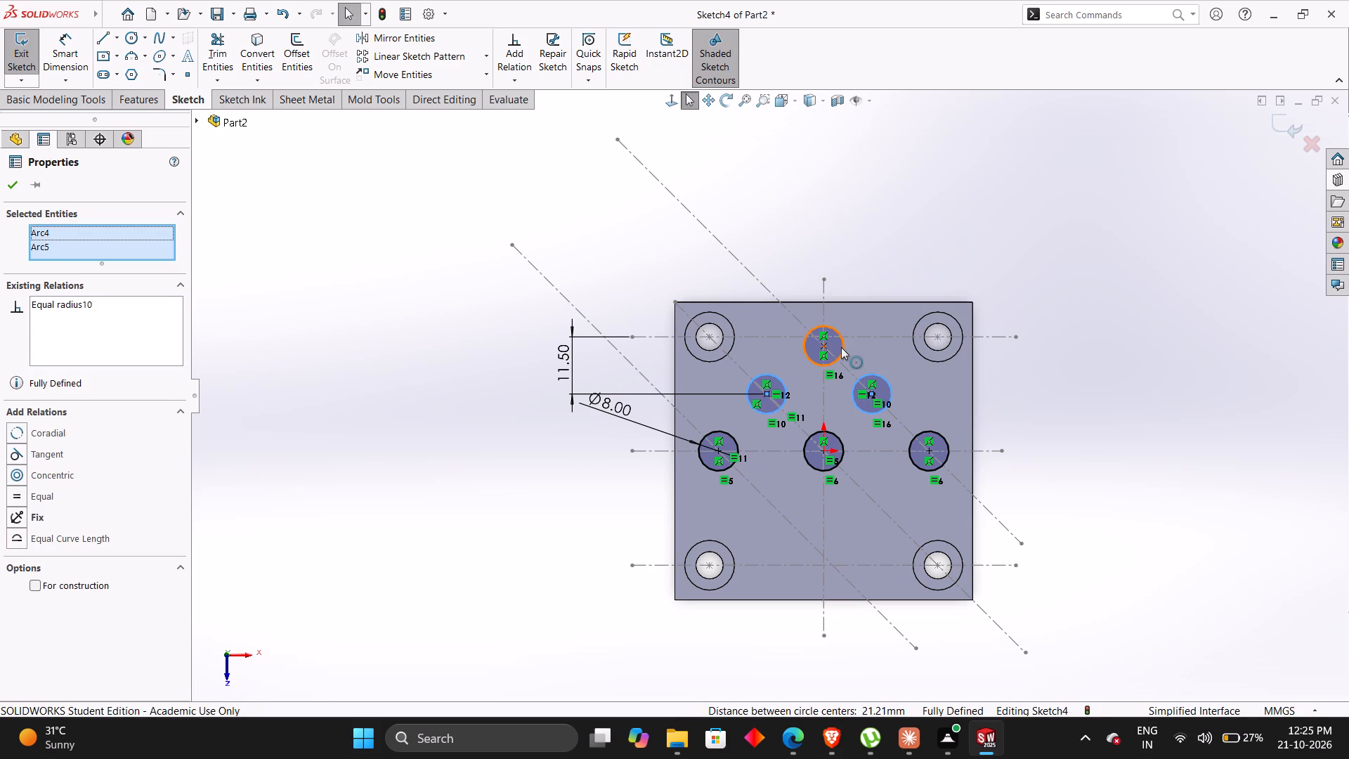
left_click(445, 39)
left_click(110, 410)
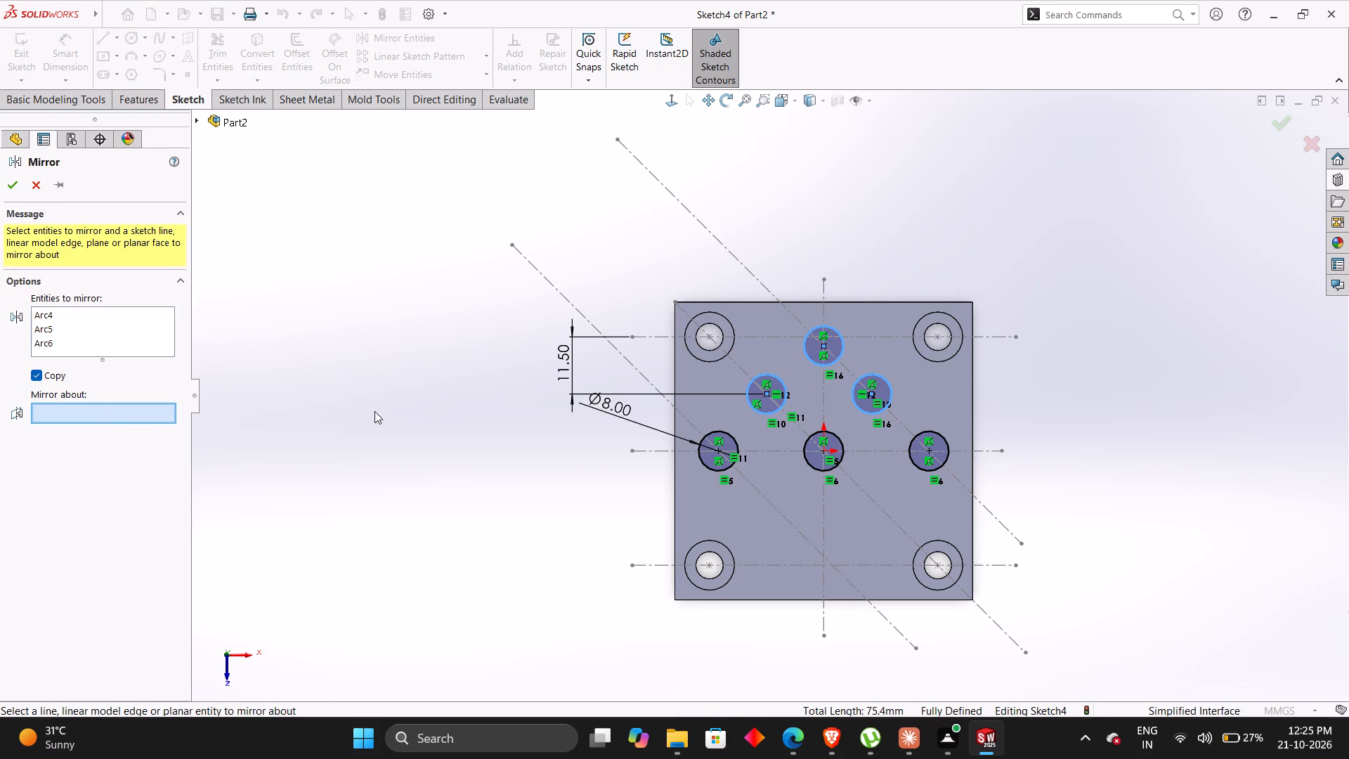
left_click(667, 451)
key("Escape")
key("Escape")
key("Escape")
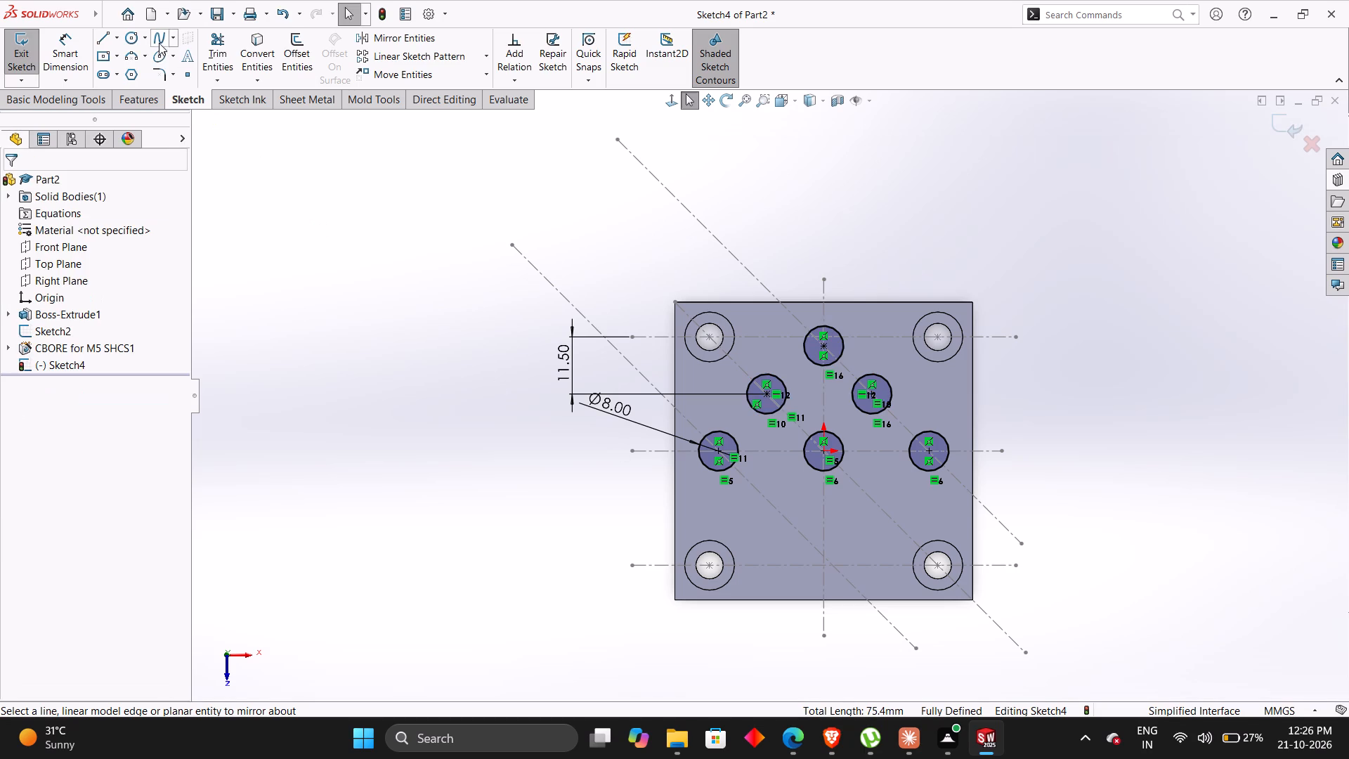
Draw a horizontal construction centerline about 84 mm long through the centers of the middle row of circles.
left_click(119, 42)
left_click(124, 74)
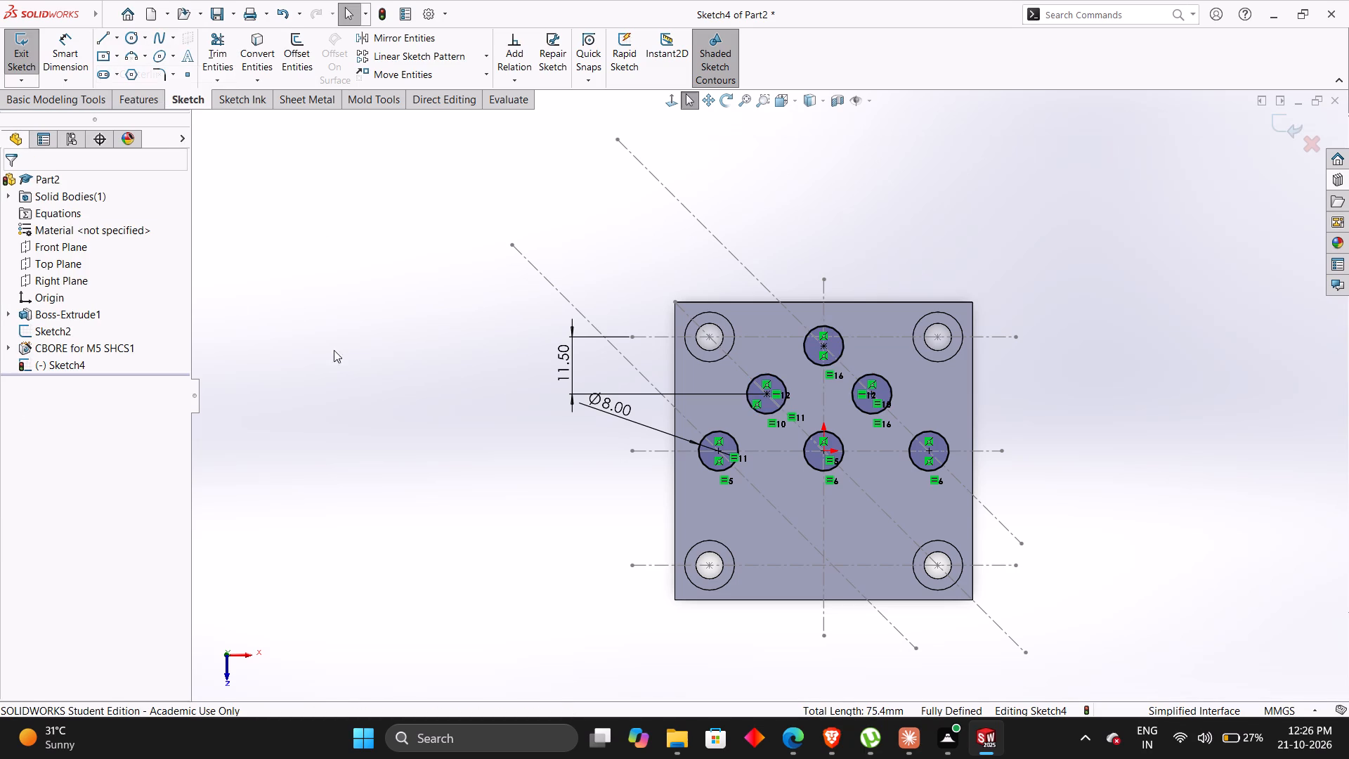
left_click(599, 453)
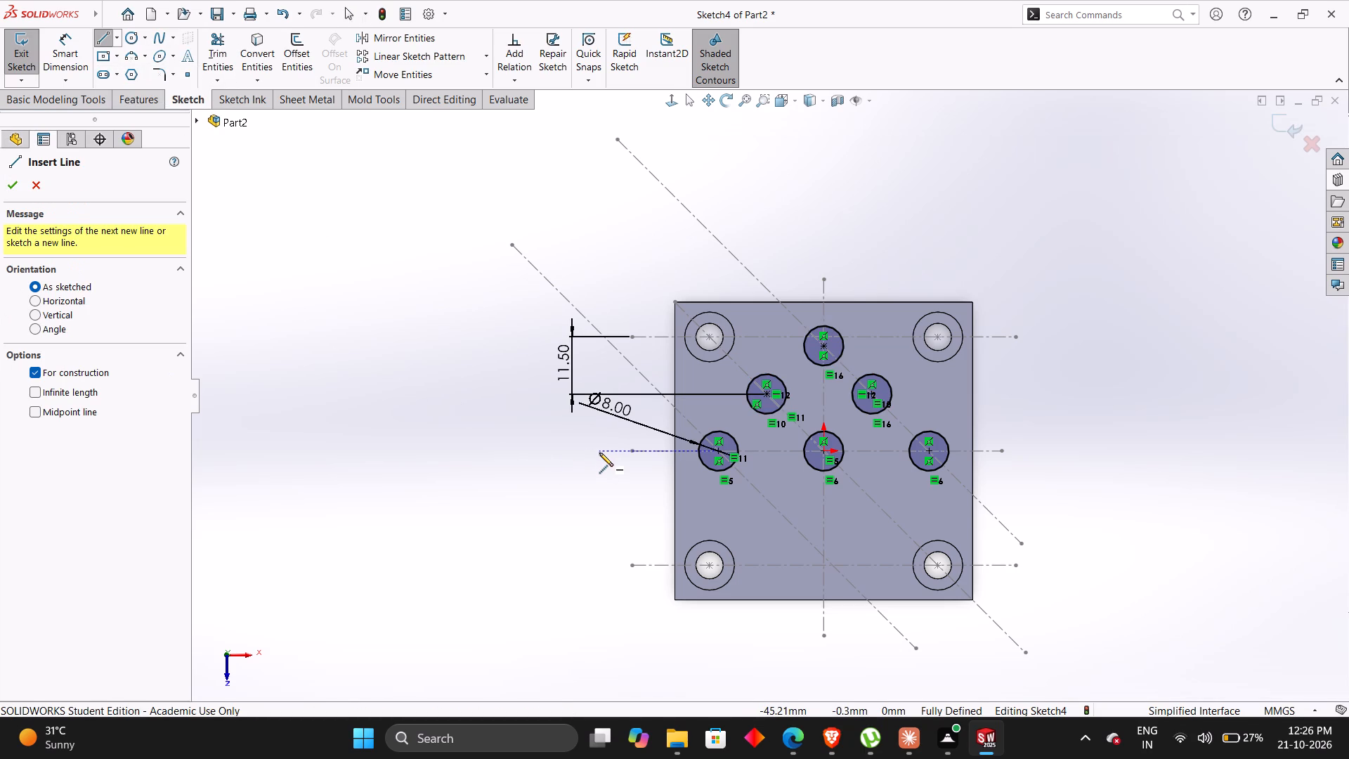
left_click(1015, 453)
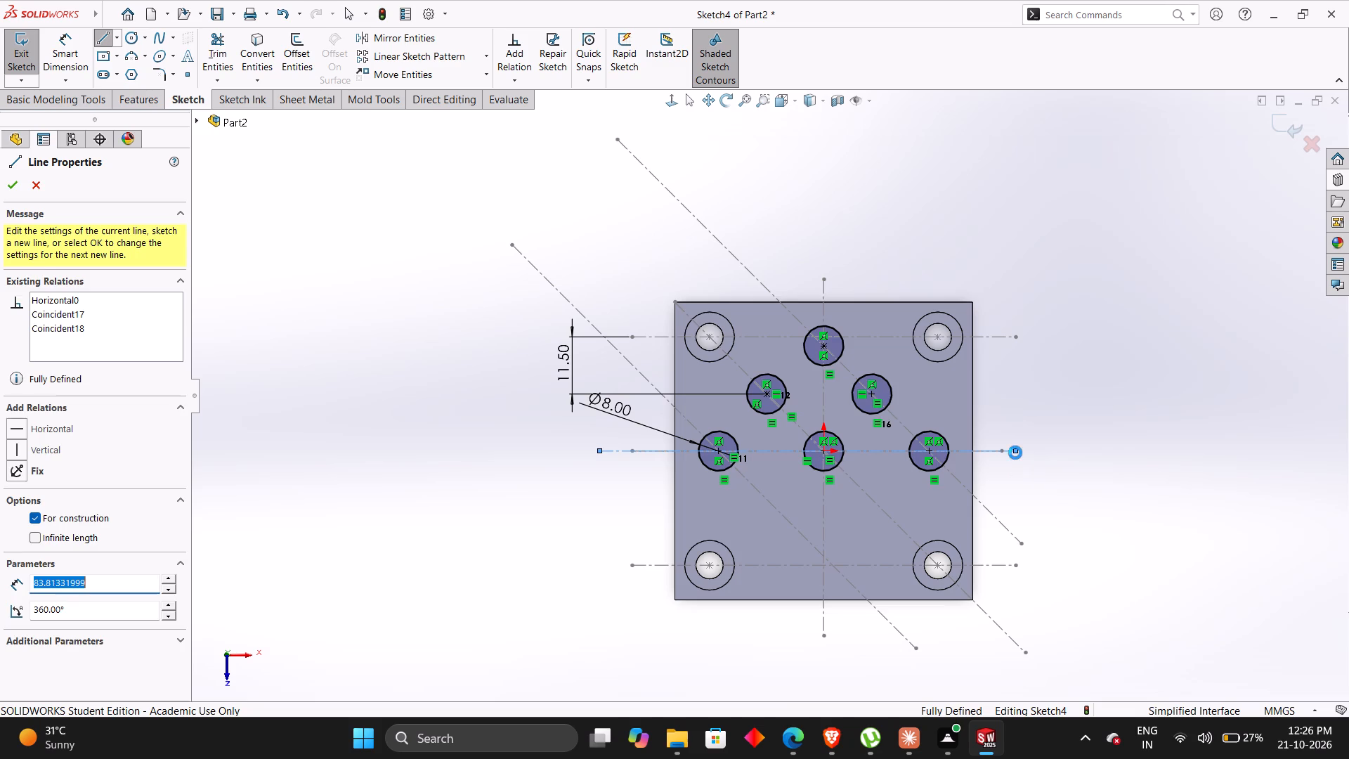
key("Escape")
key("Escape")
key("Escape")
key("Escape")
Mirror the three circles above the middle row about the new horizontal centerline, keeping the originals.
left_click(845, 350)
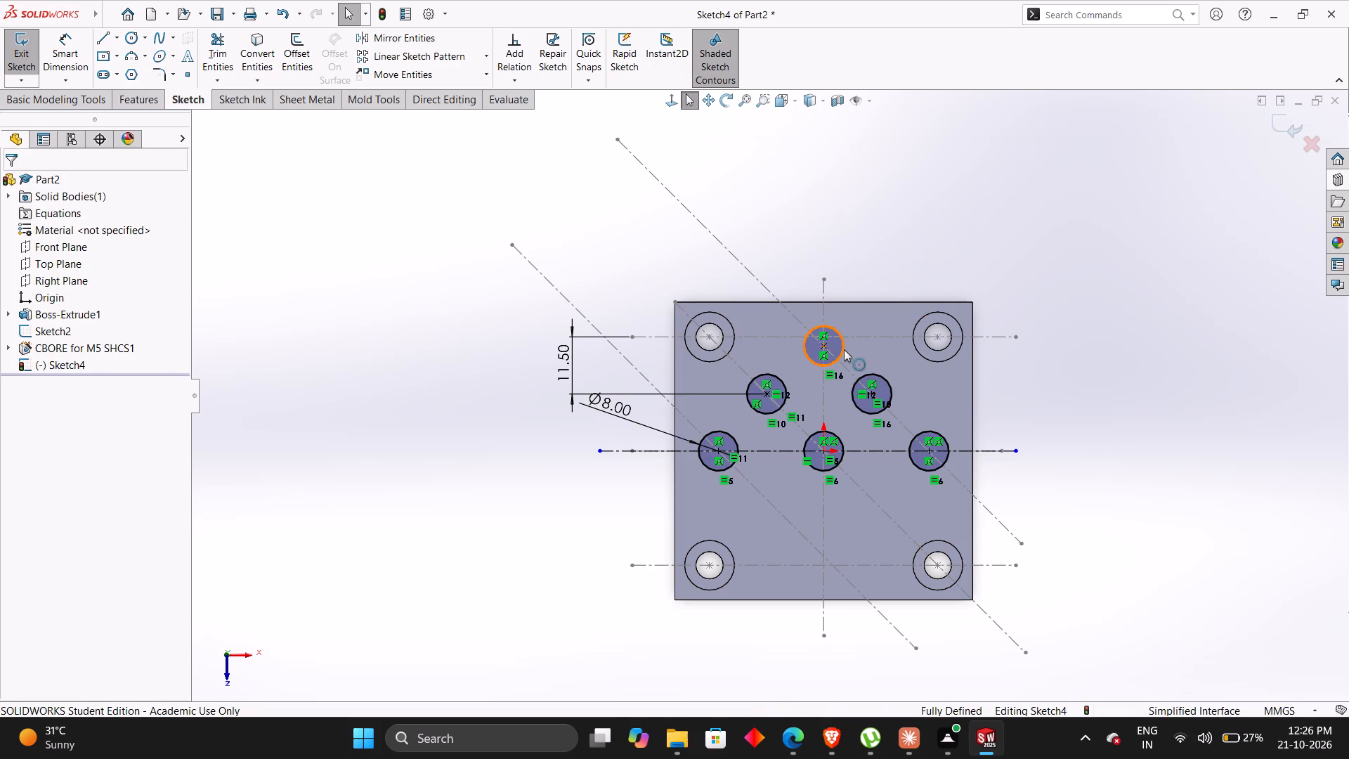
left_click(868, 375, "ctrl")
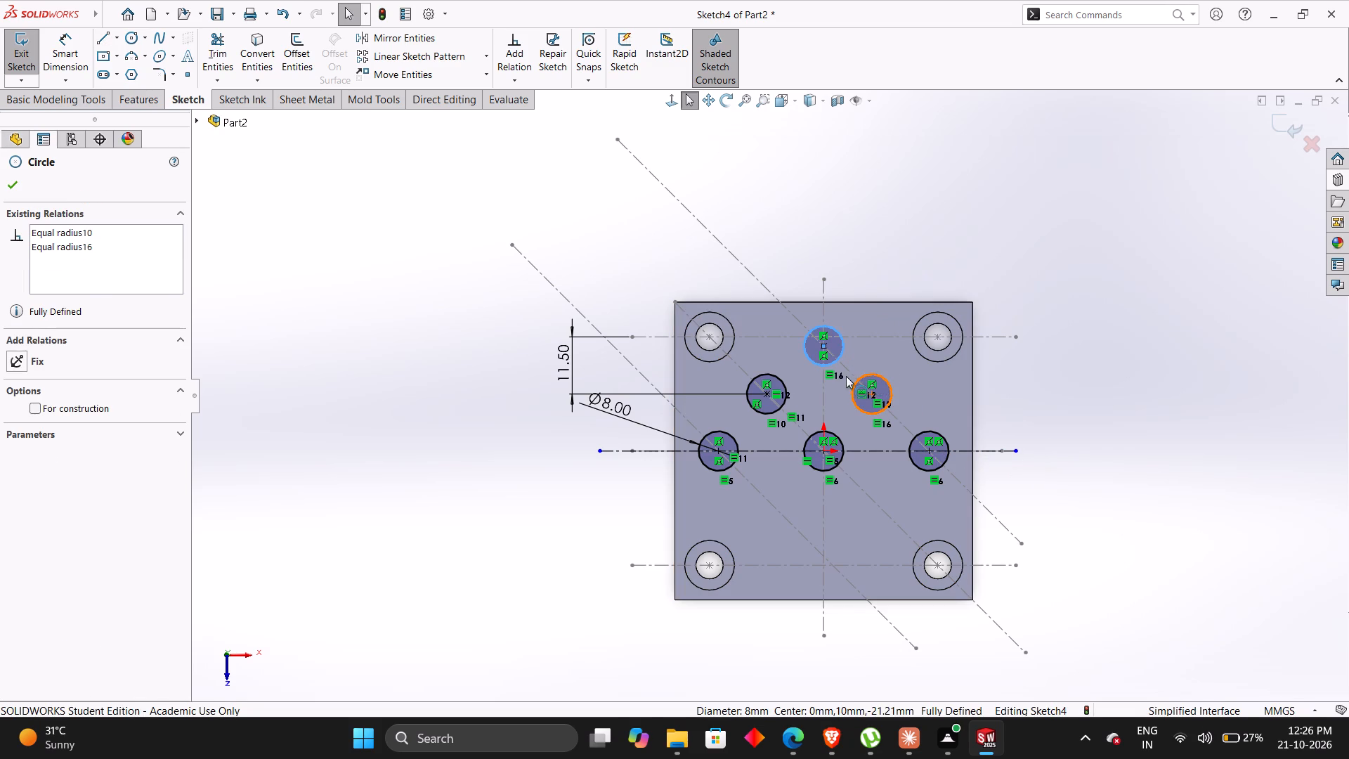
left_click(780, 381, "ctrl")
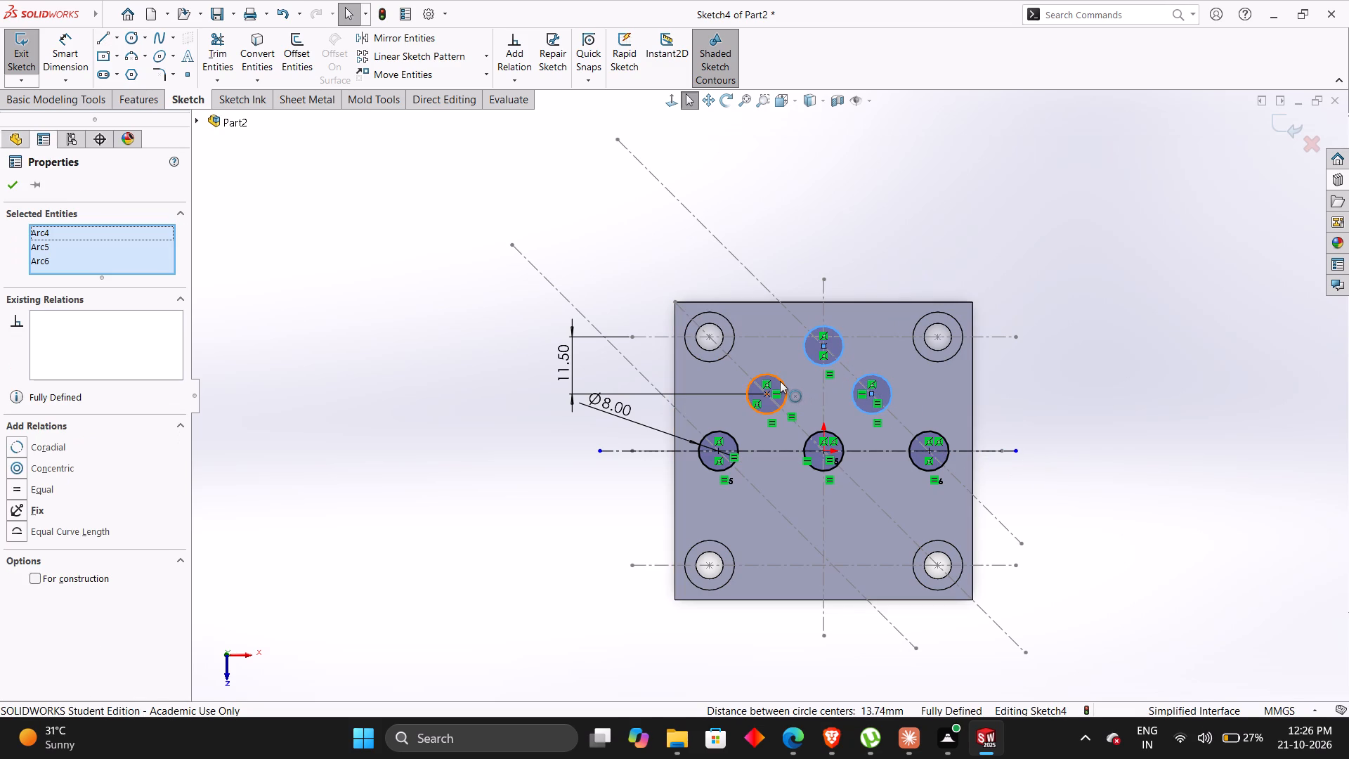
left_click(374, 42)
left_click(102, 415)
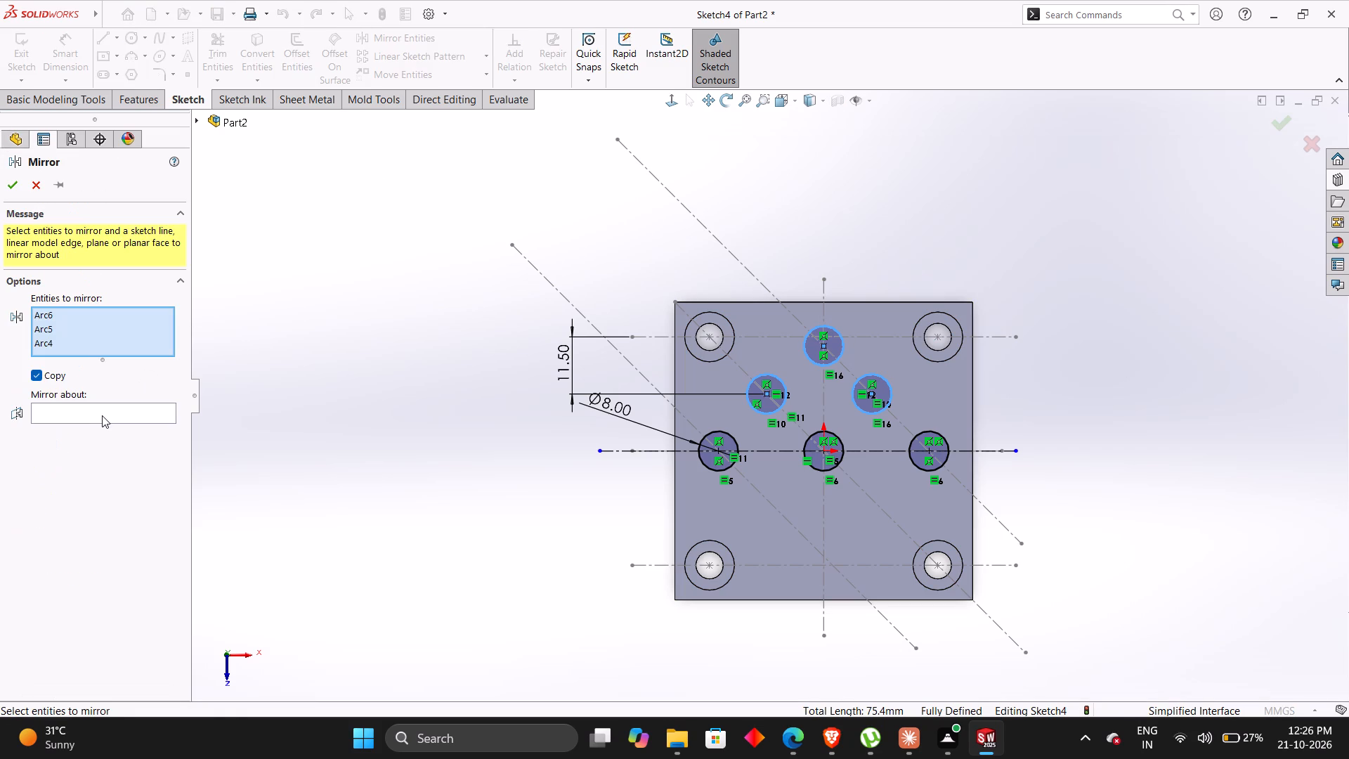
left_click(632, 455)
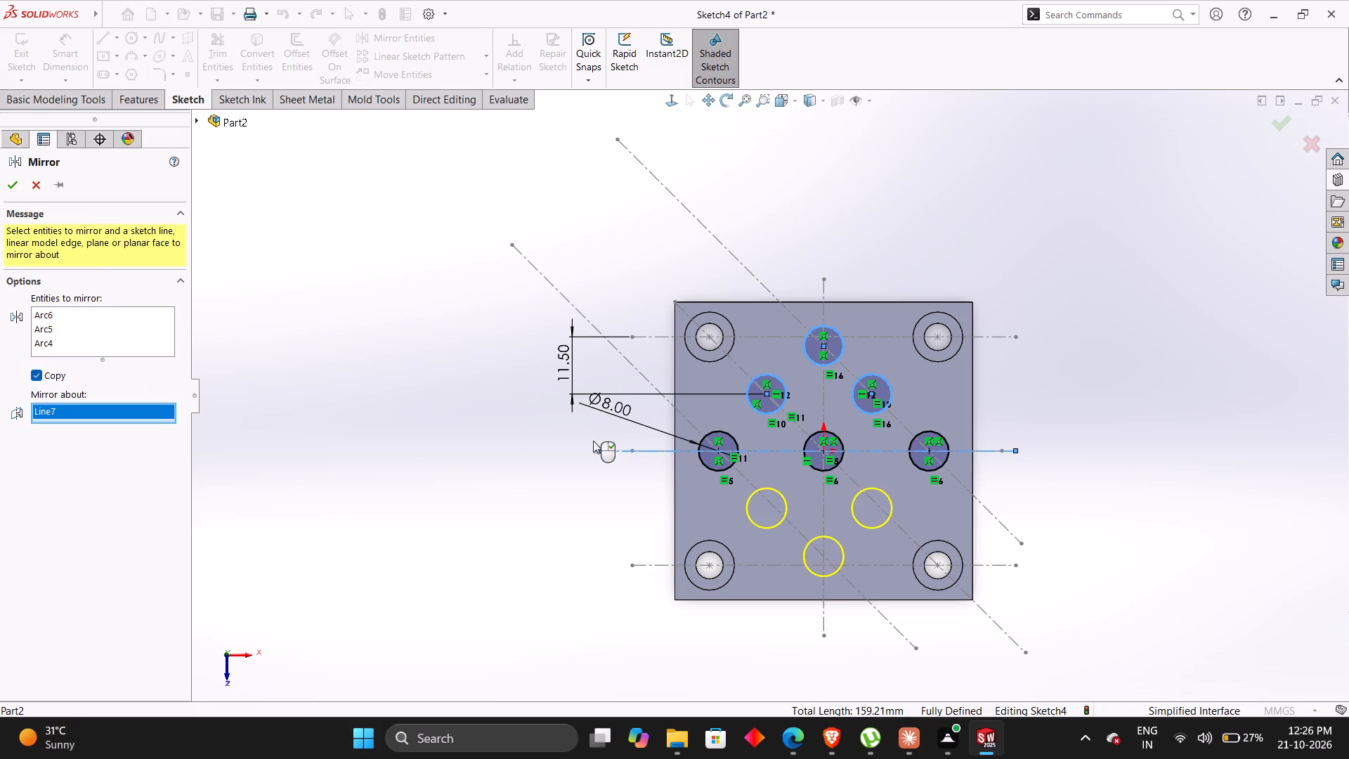
left_click(20, 193)
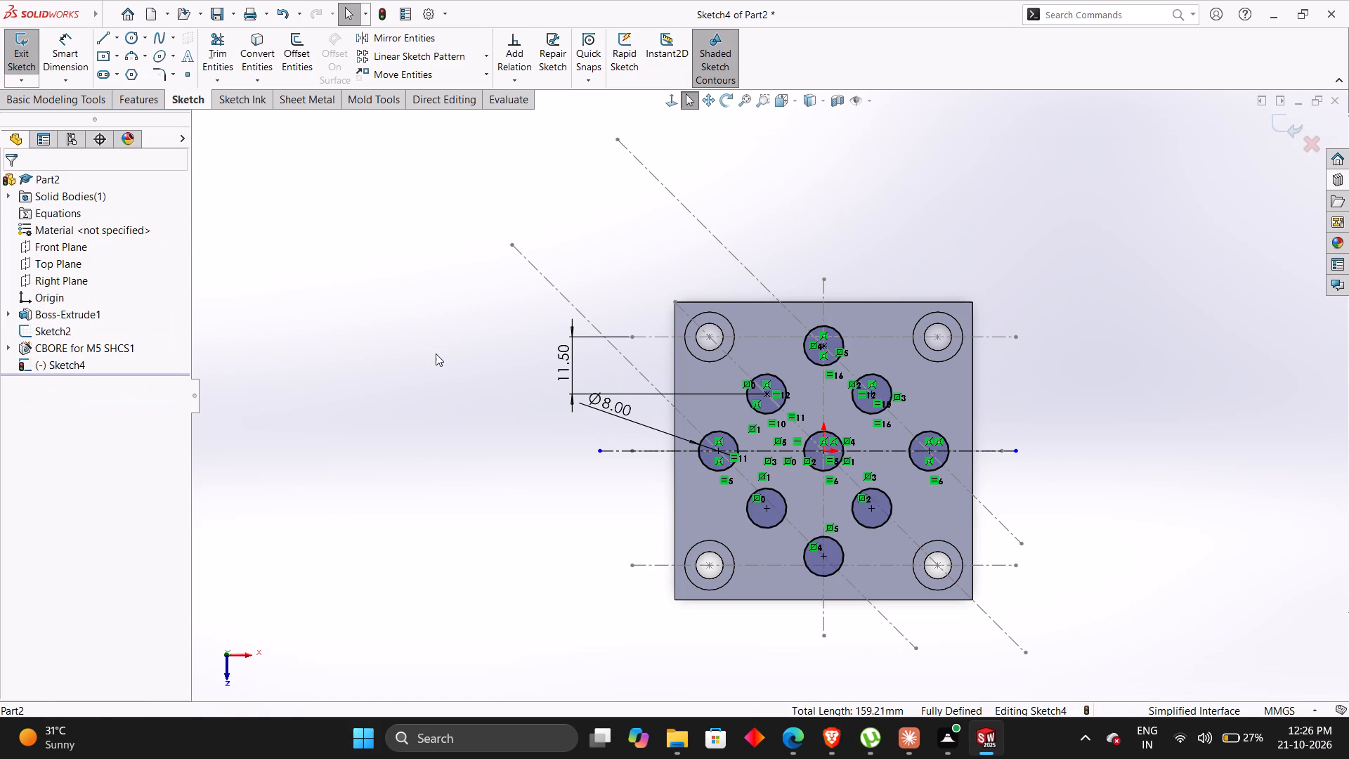
left_click(436, 353)
key("Escape")
key("Escape")
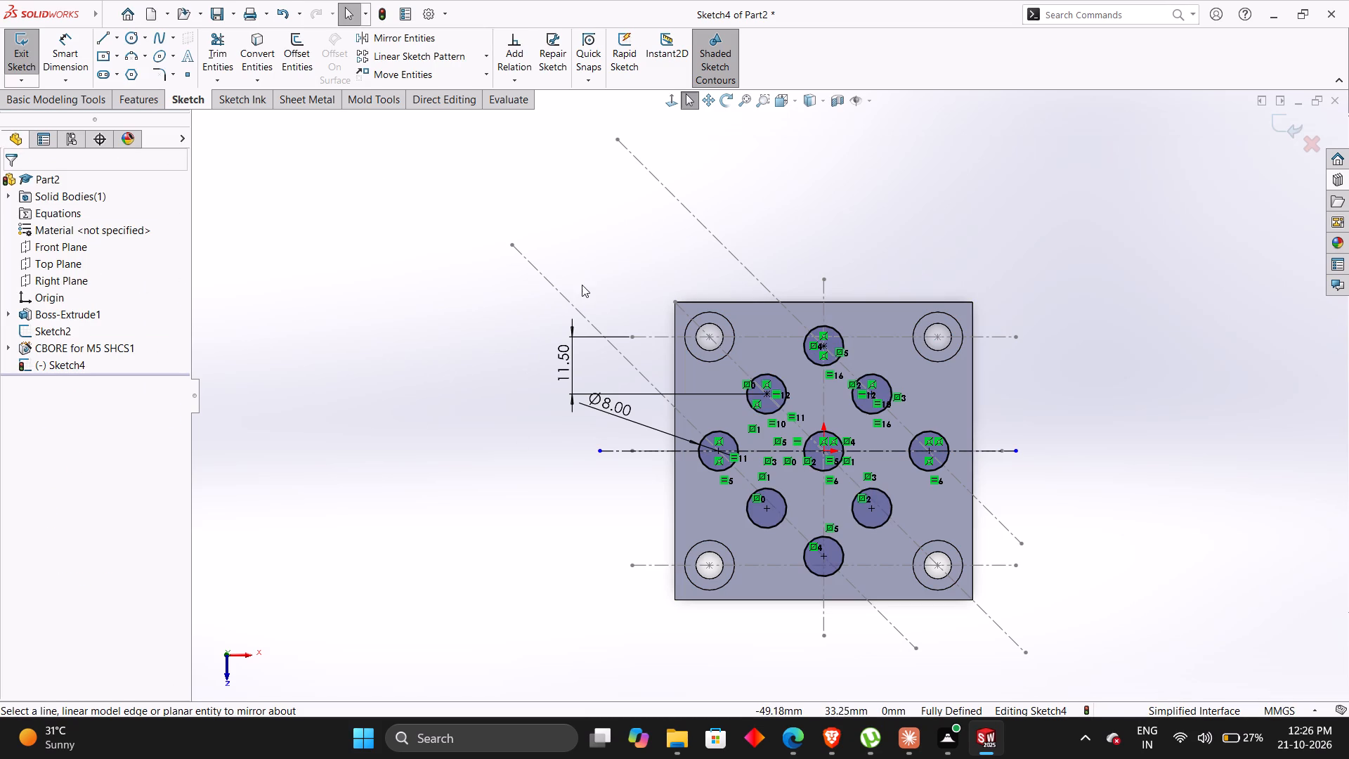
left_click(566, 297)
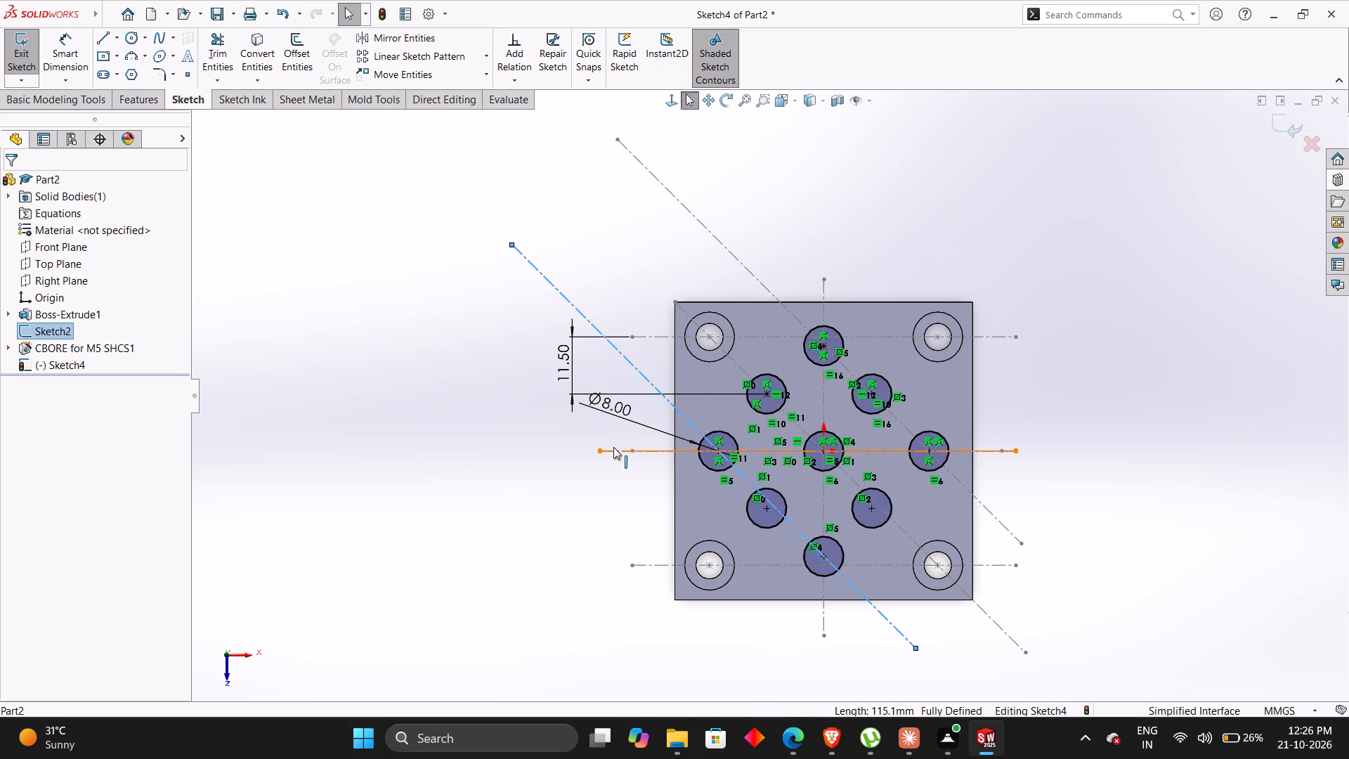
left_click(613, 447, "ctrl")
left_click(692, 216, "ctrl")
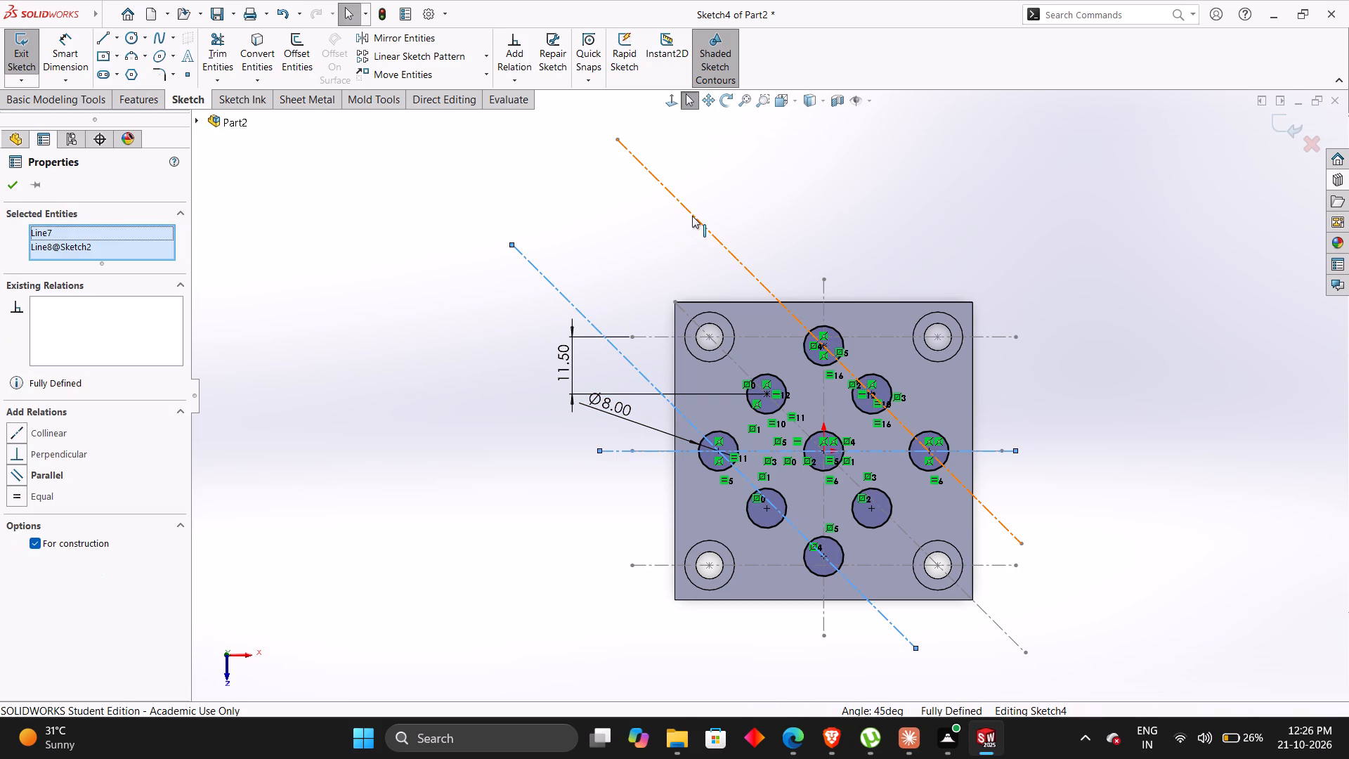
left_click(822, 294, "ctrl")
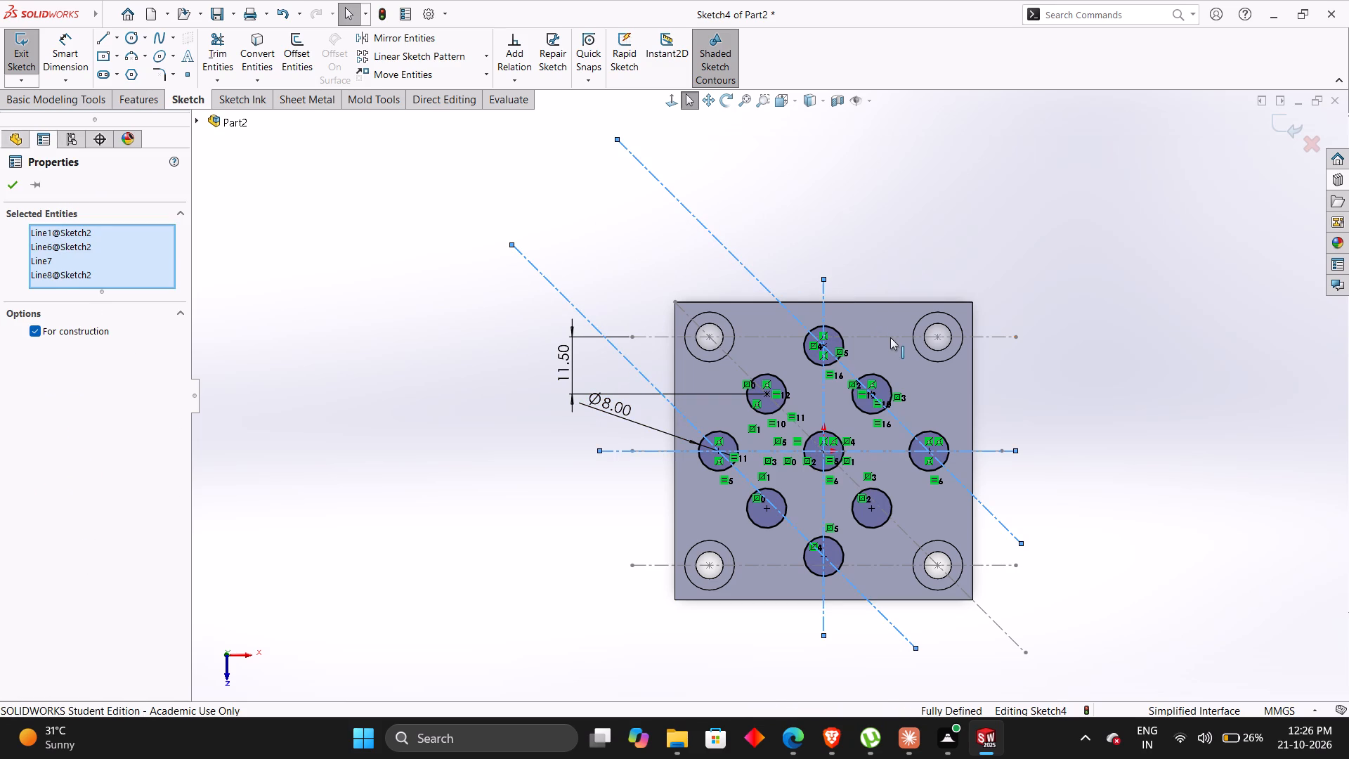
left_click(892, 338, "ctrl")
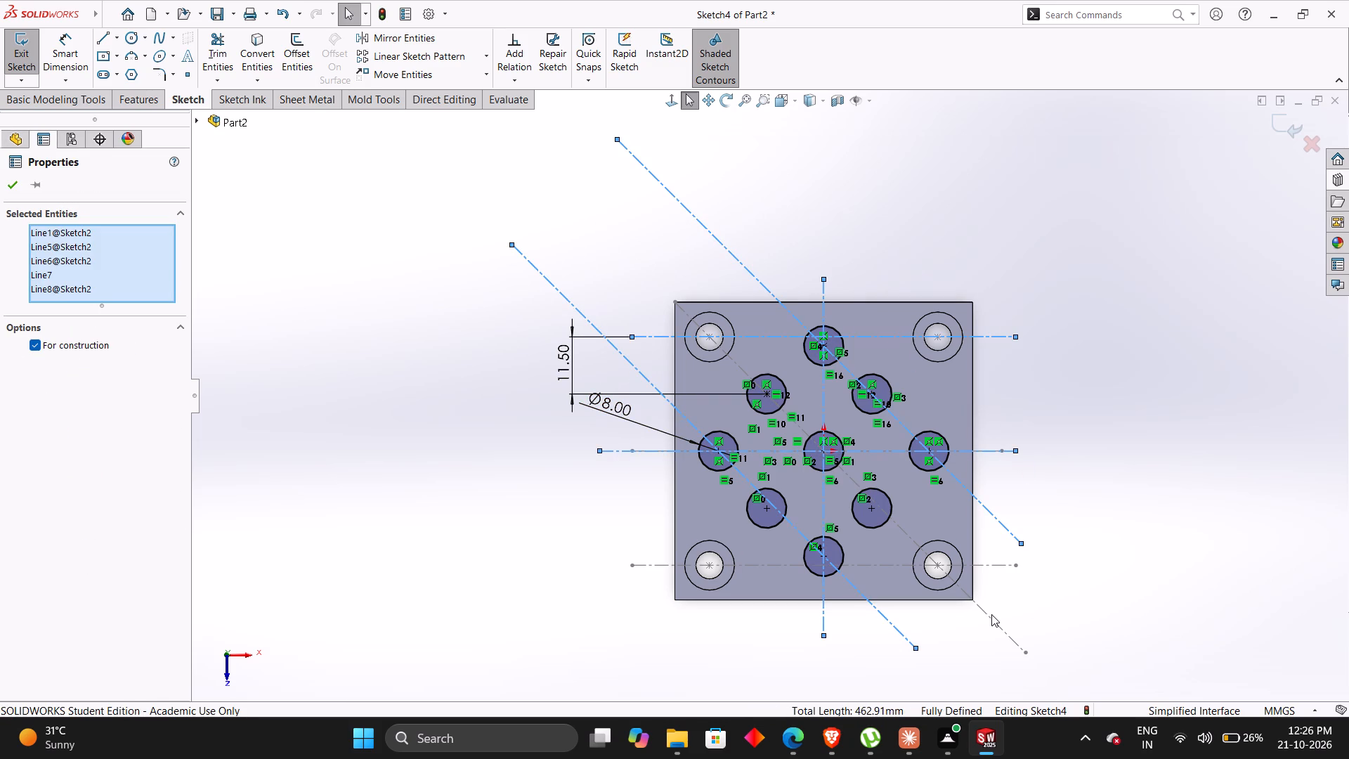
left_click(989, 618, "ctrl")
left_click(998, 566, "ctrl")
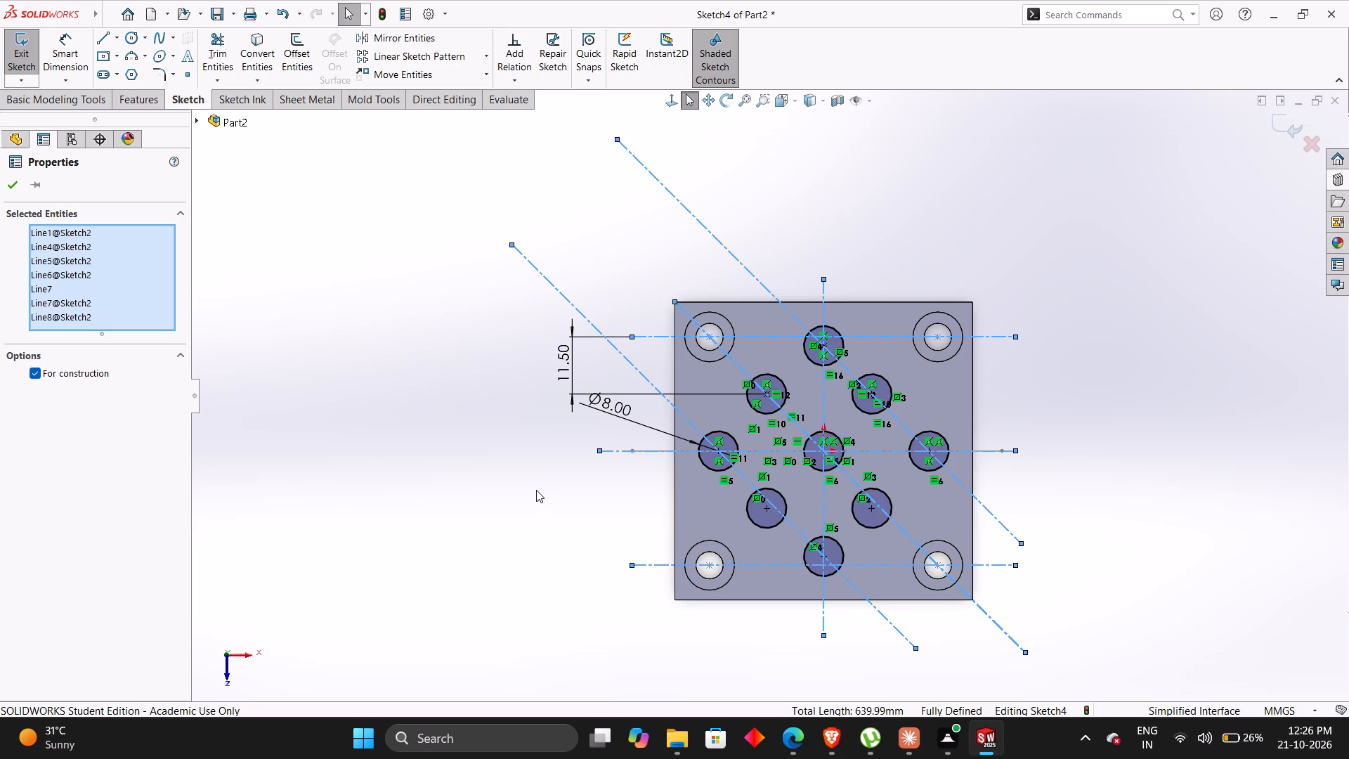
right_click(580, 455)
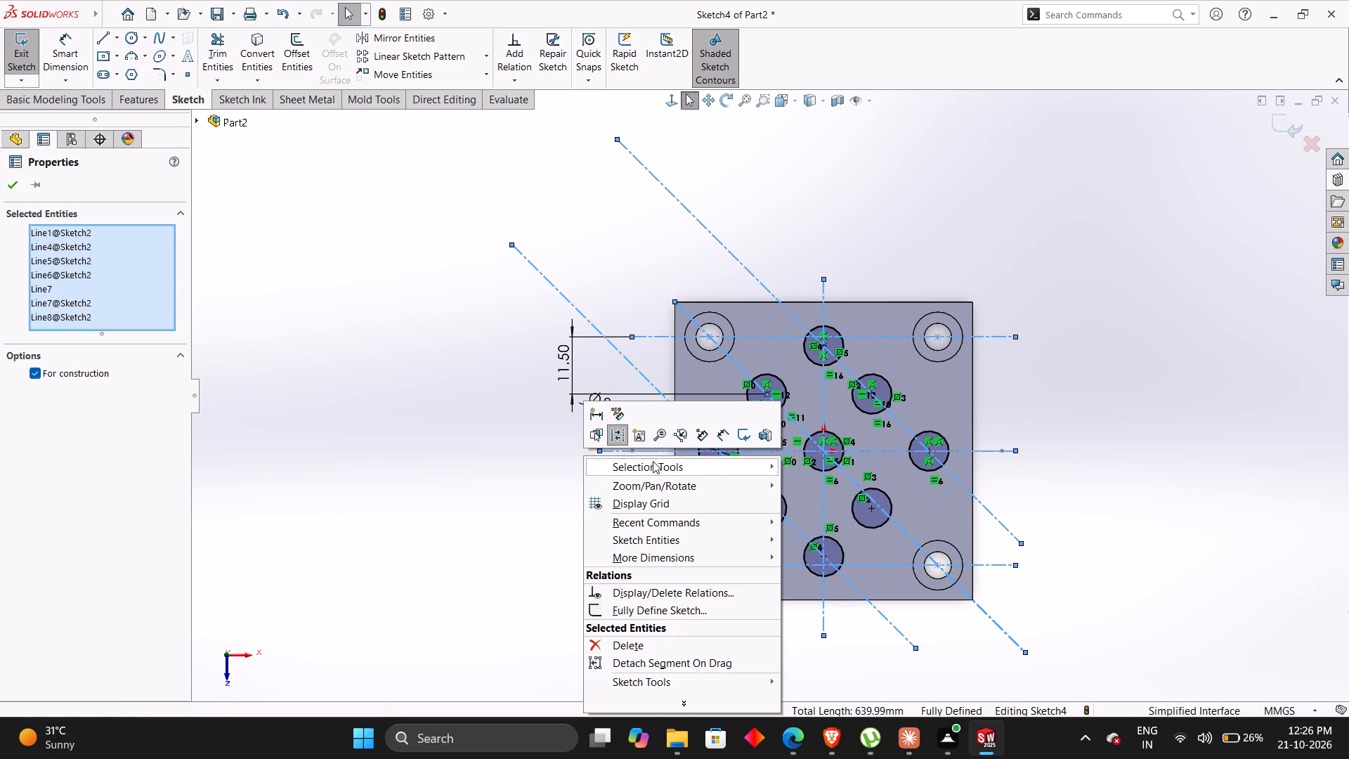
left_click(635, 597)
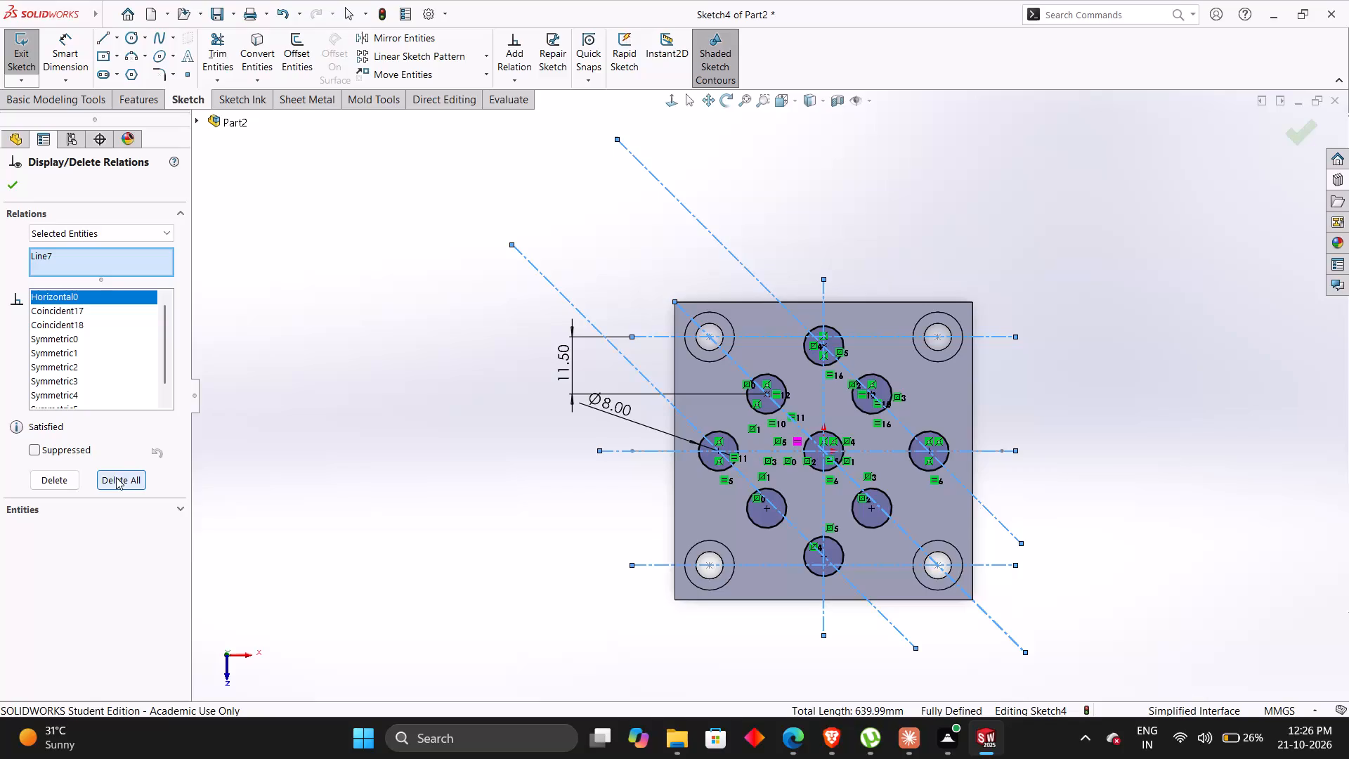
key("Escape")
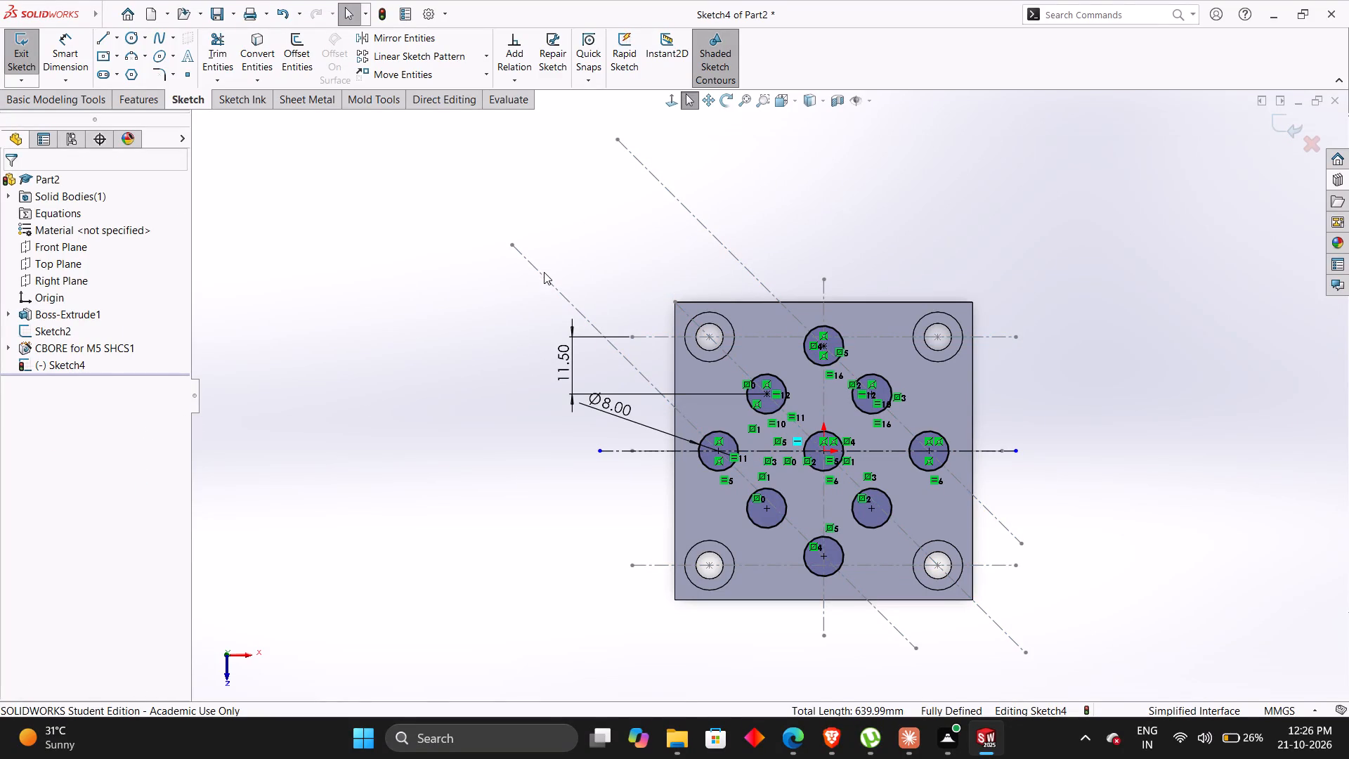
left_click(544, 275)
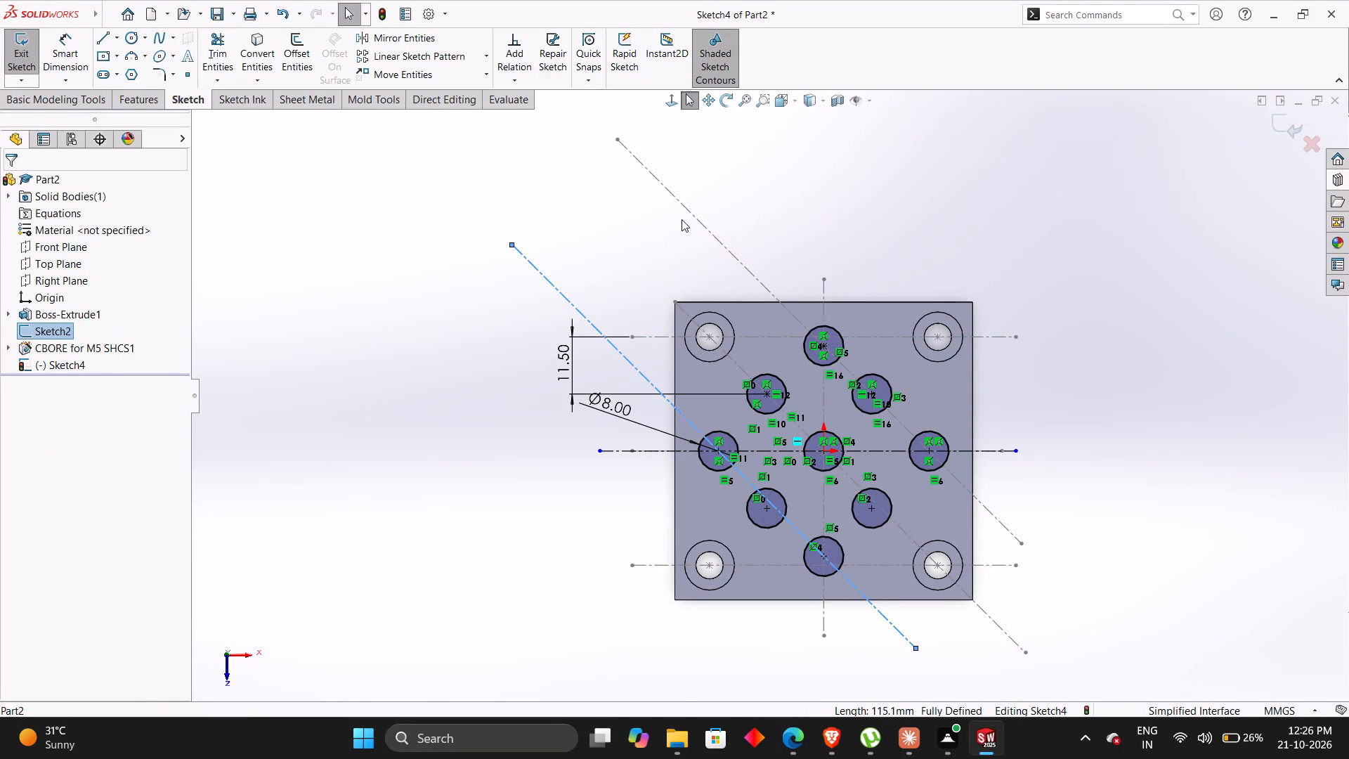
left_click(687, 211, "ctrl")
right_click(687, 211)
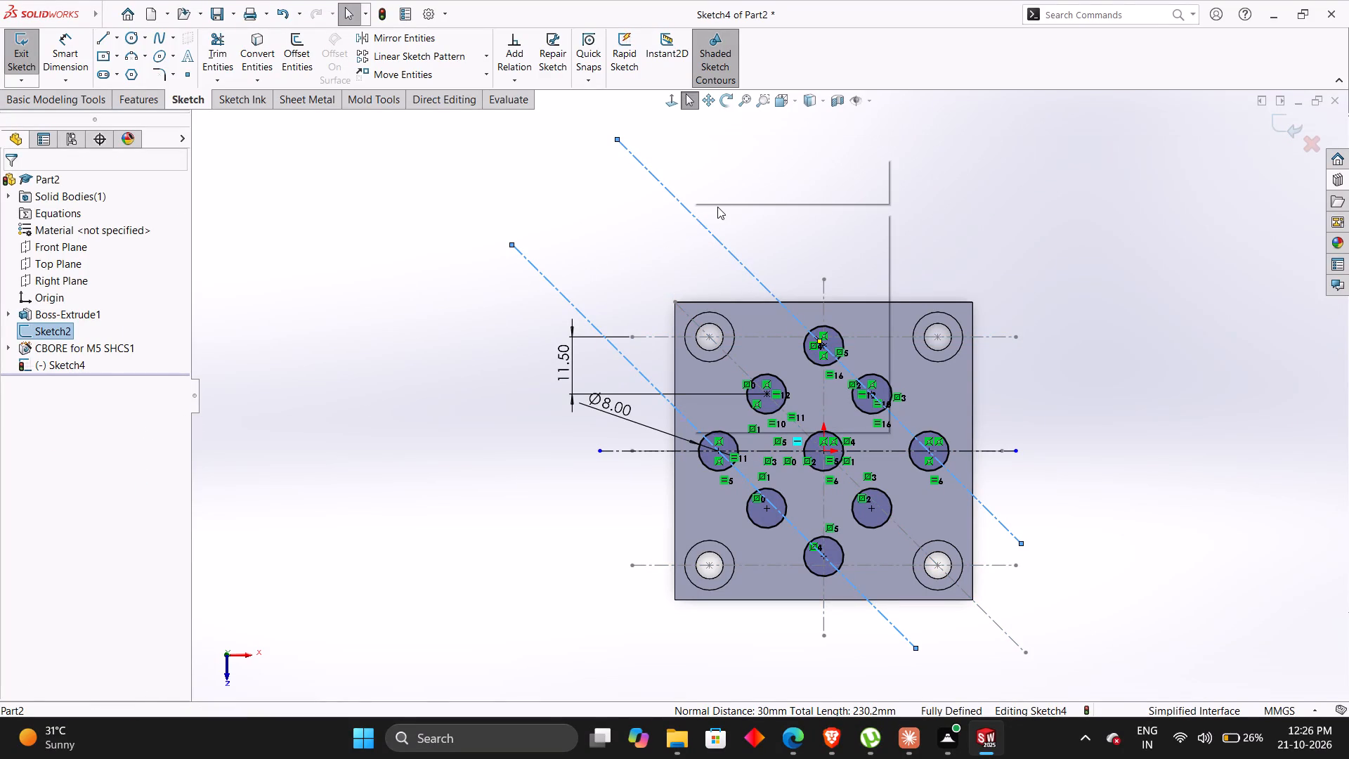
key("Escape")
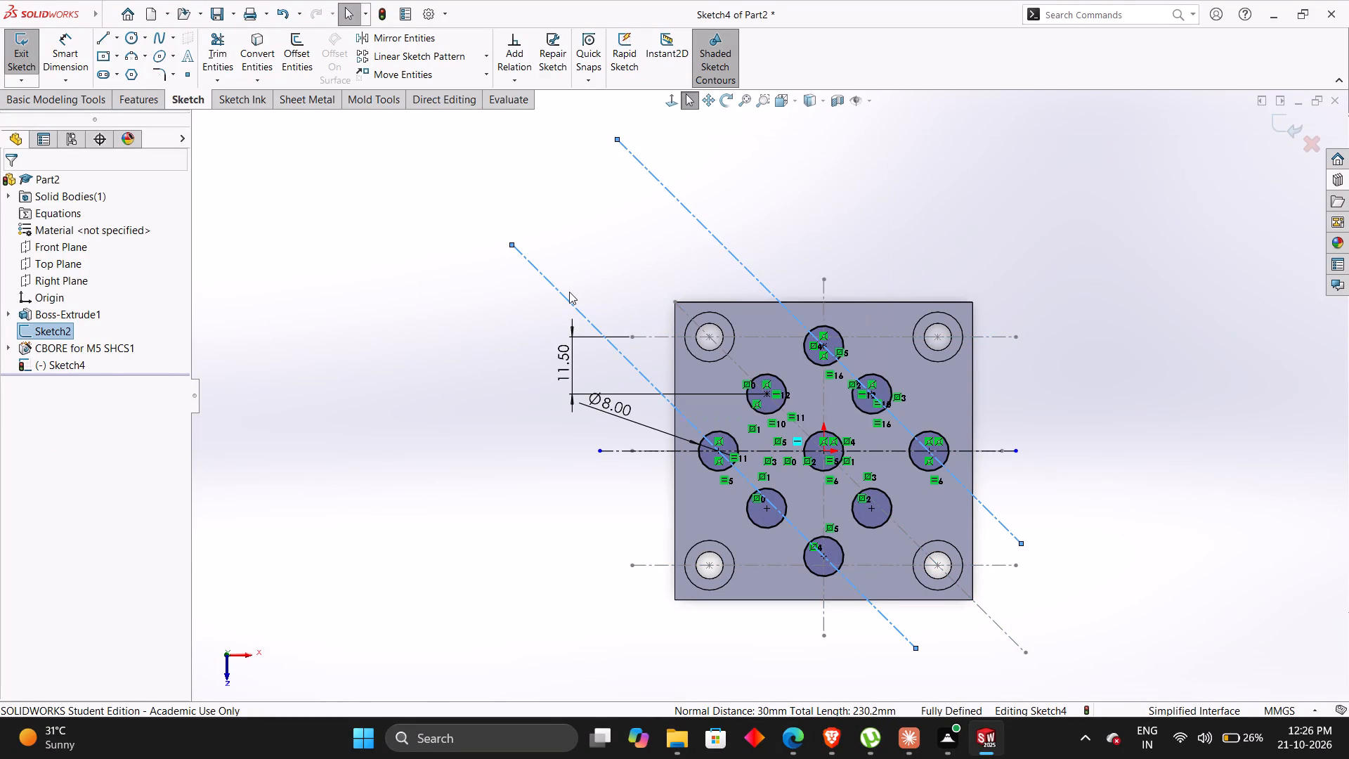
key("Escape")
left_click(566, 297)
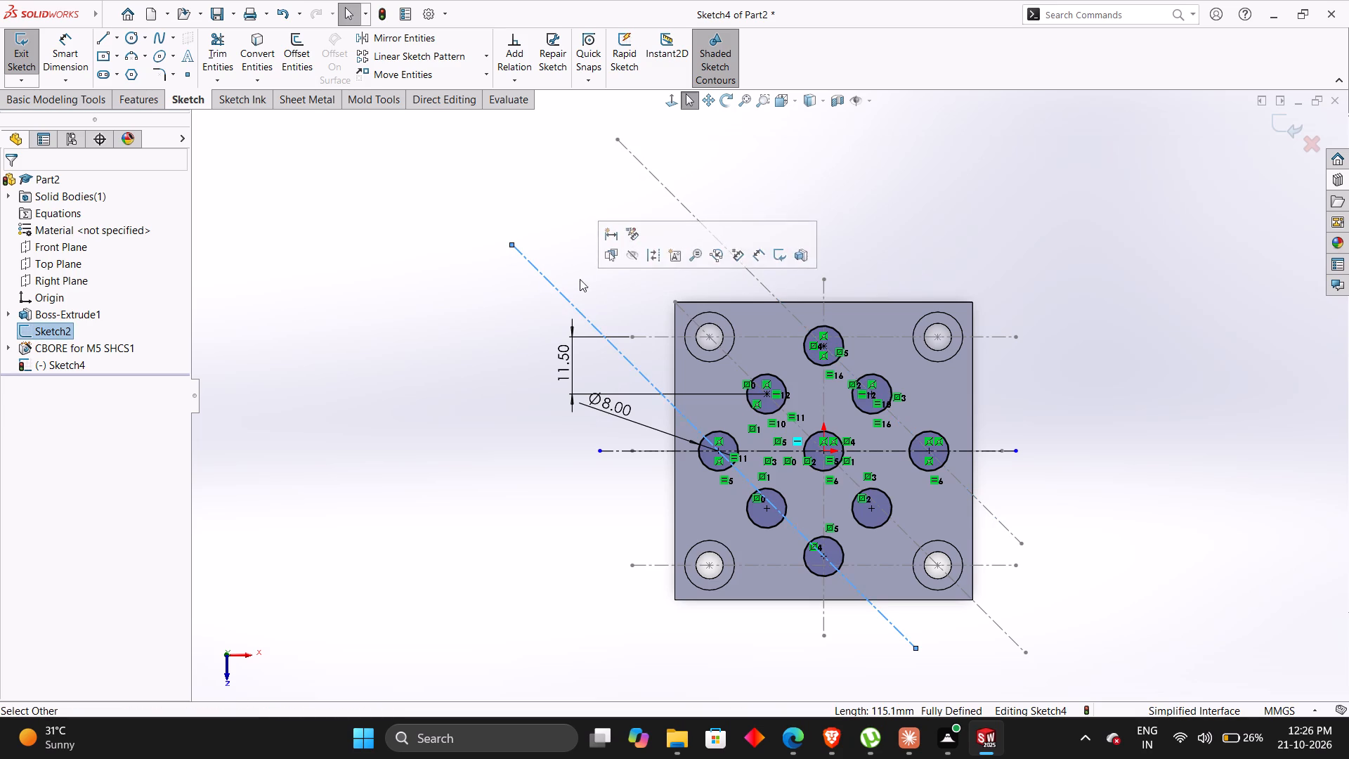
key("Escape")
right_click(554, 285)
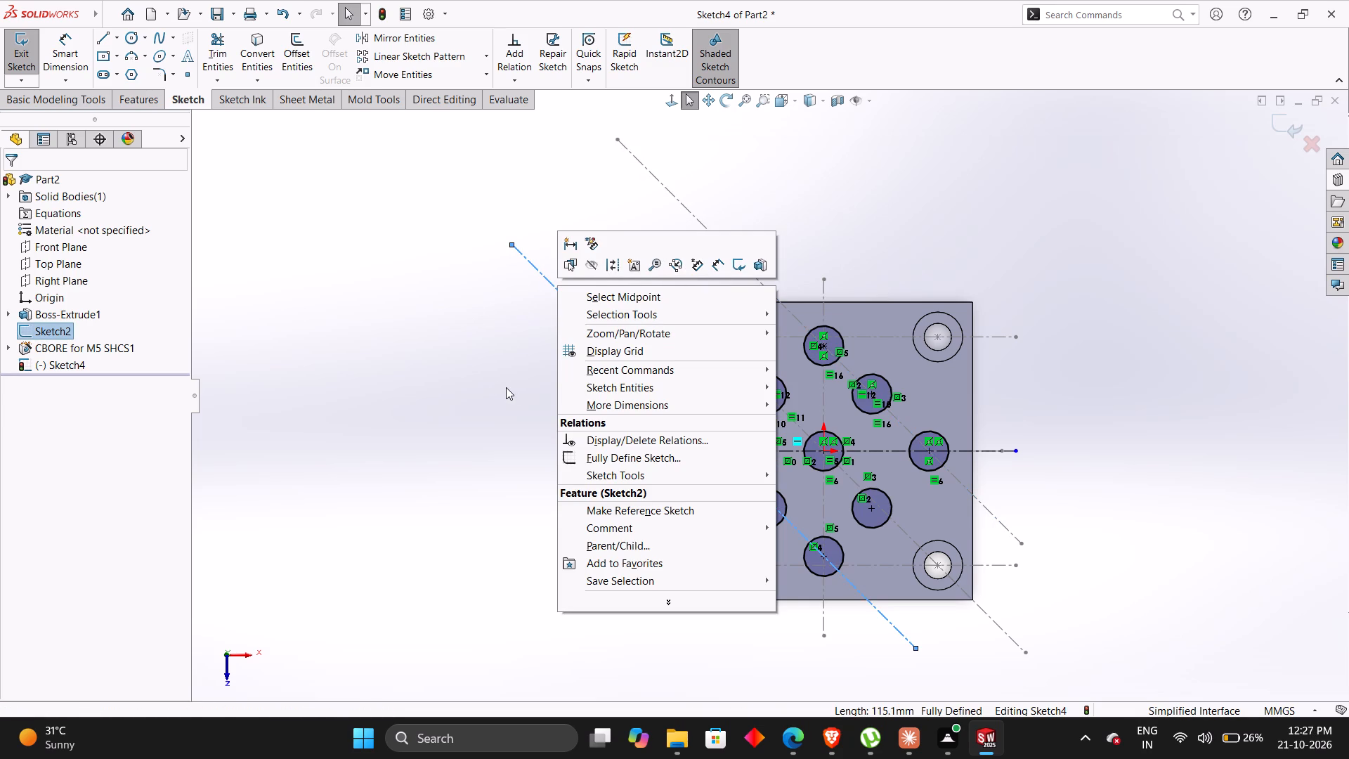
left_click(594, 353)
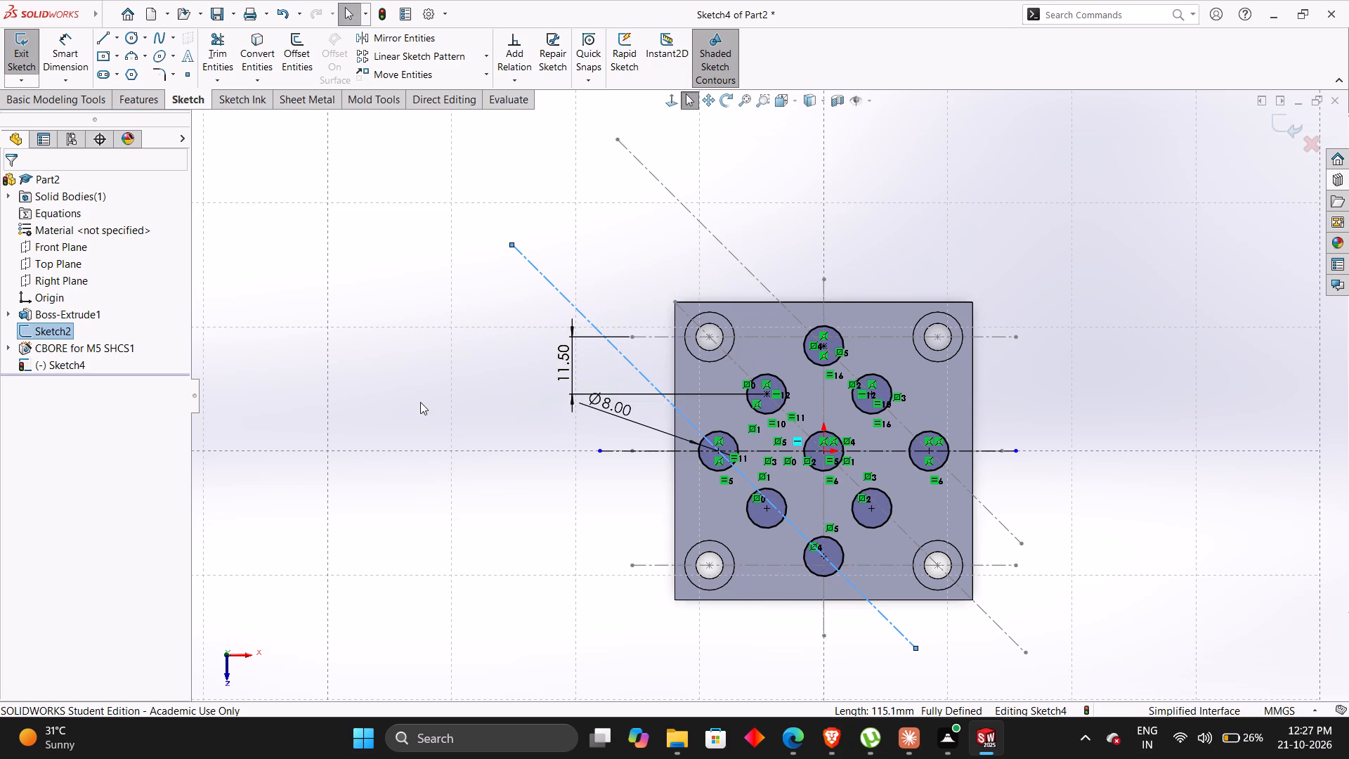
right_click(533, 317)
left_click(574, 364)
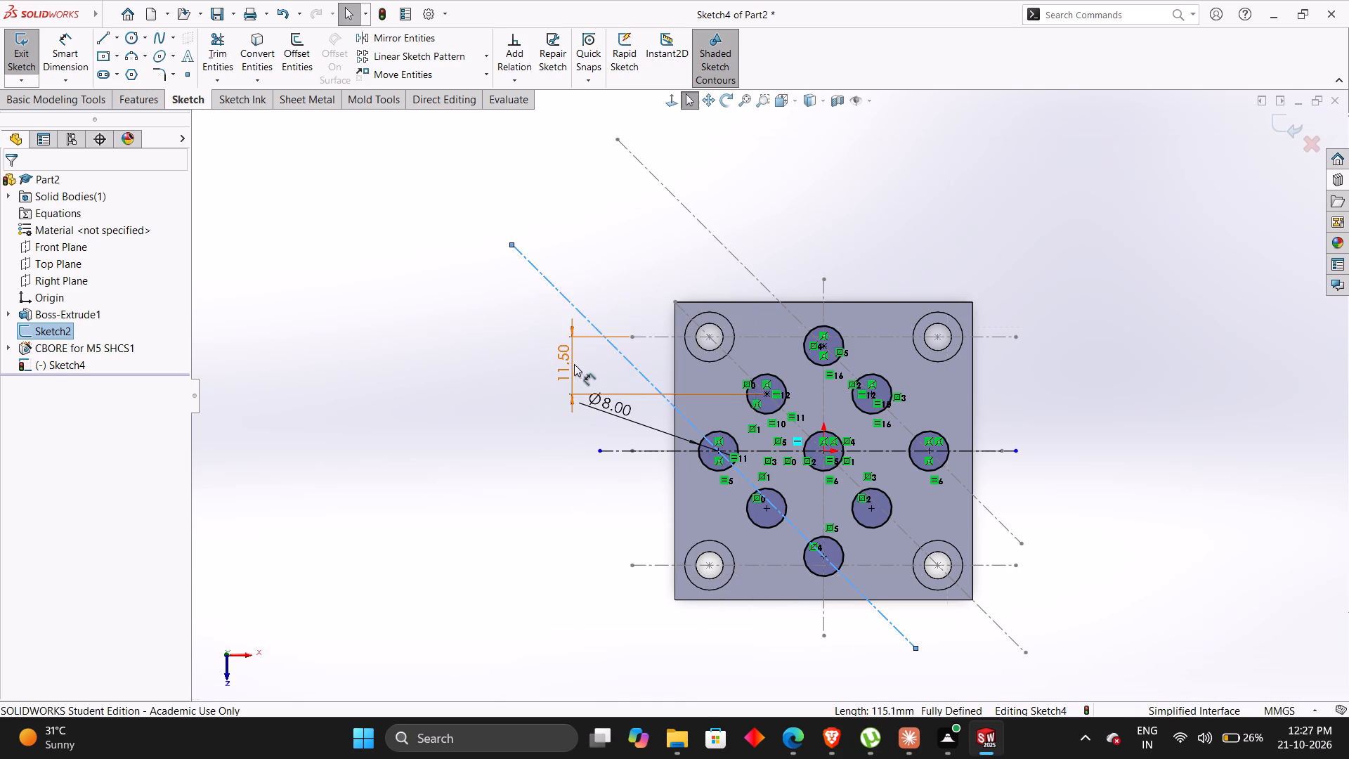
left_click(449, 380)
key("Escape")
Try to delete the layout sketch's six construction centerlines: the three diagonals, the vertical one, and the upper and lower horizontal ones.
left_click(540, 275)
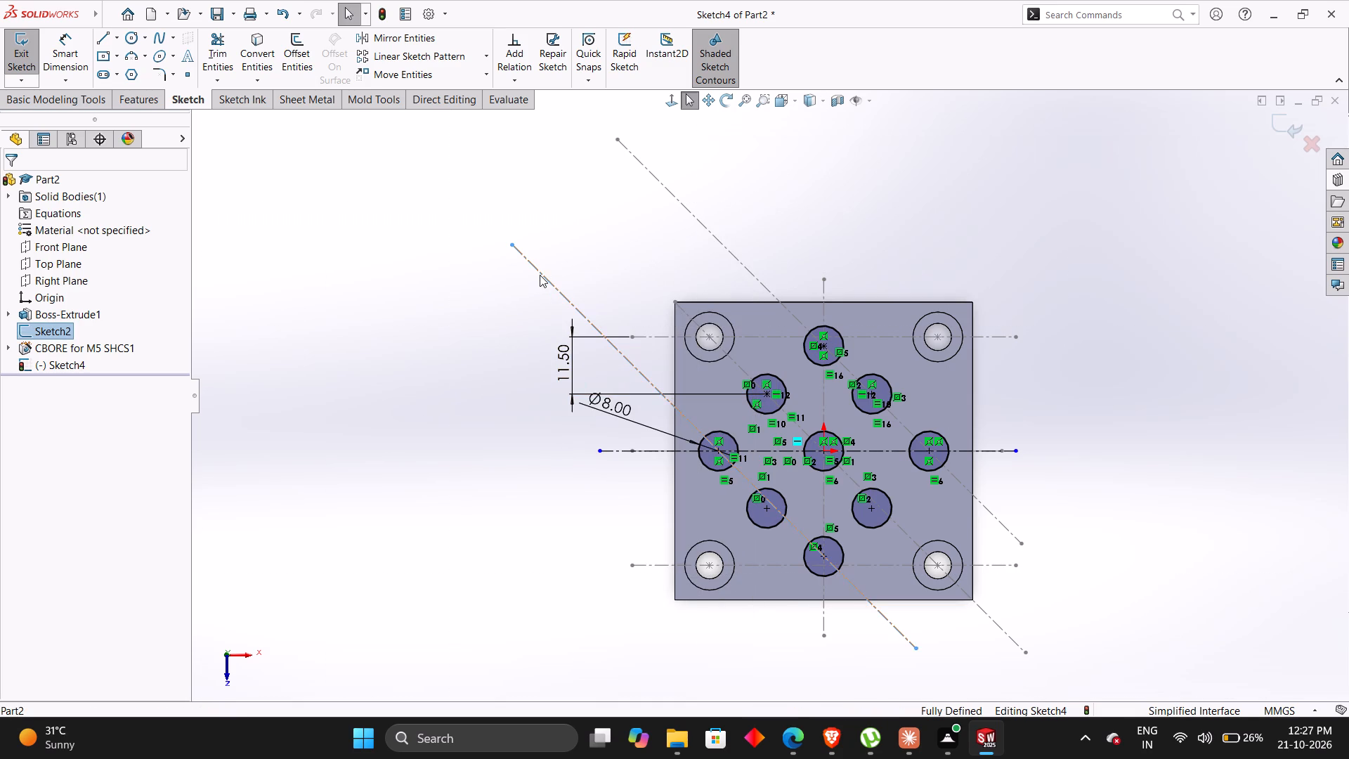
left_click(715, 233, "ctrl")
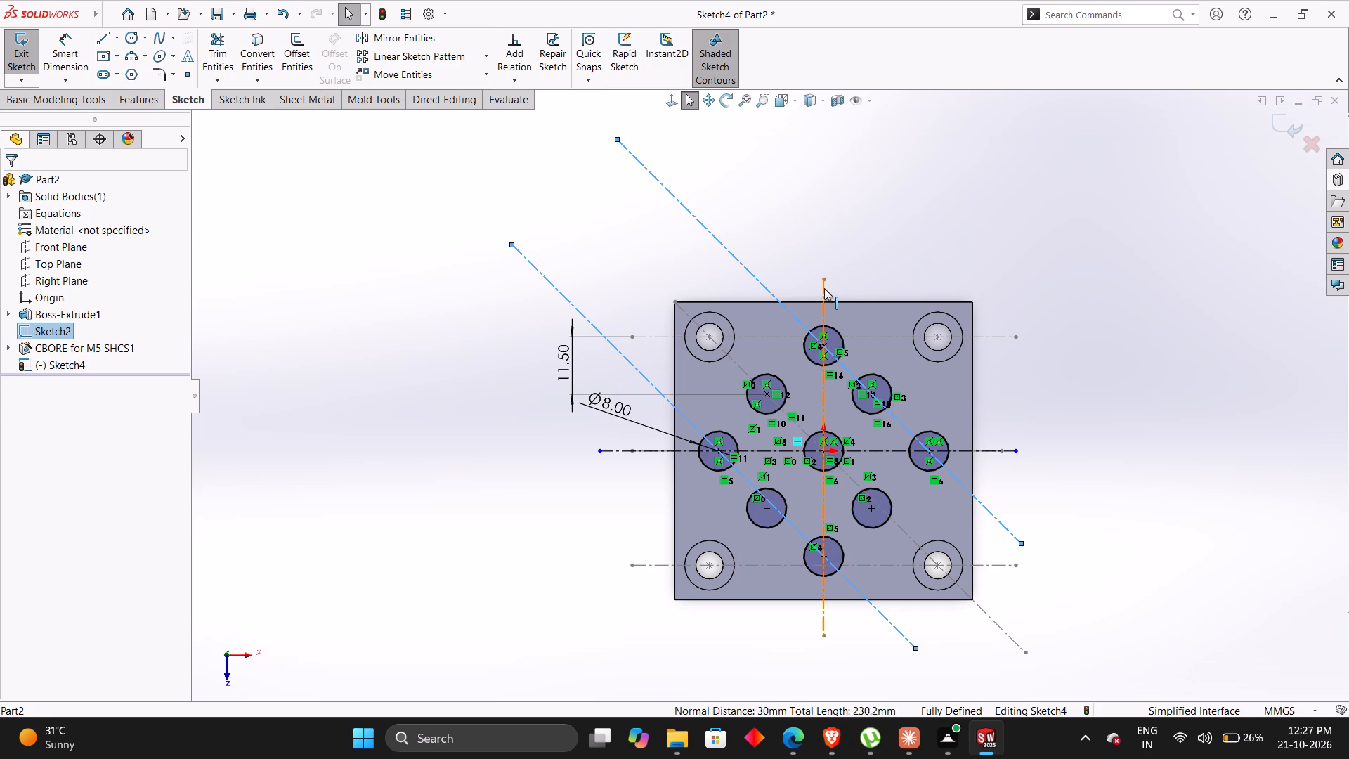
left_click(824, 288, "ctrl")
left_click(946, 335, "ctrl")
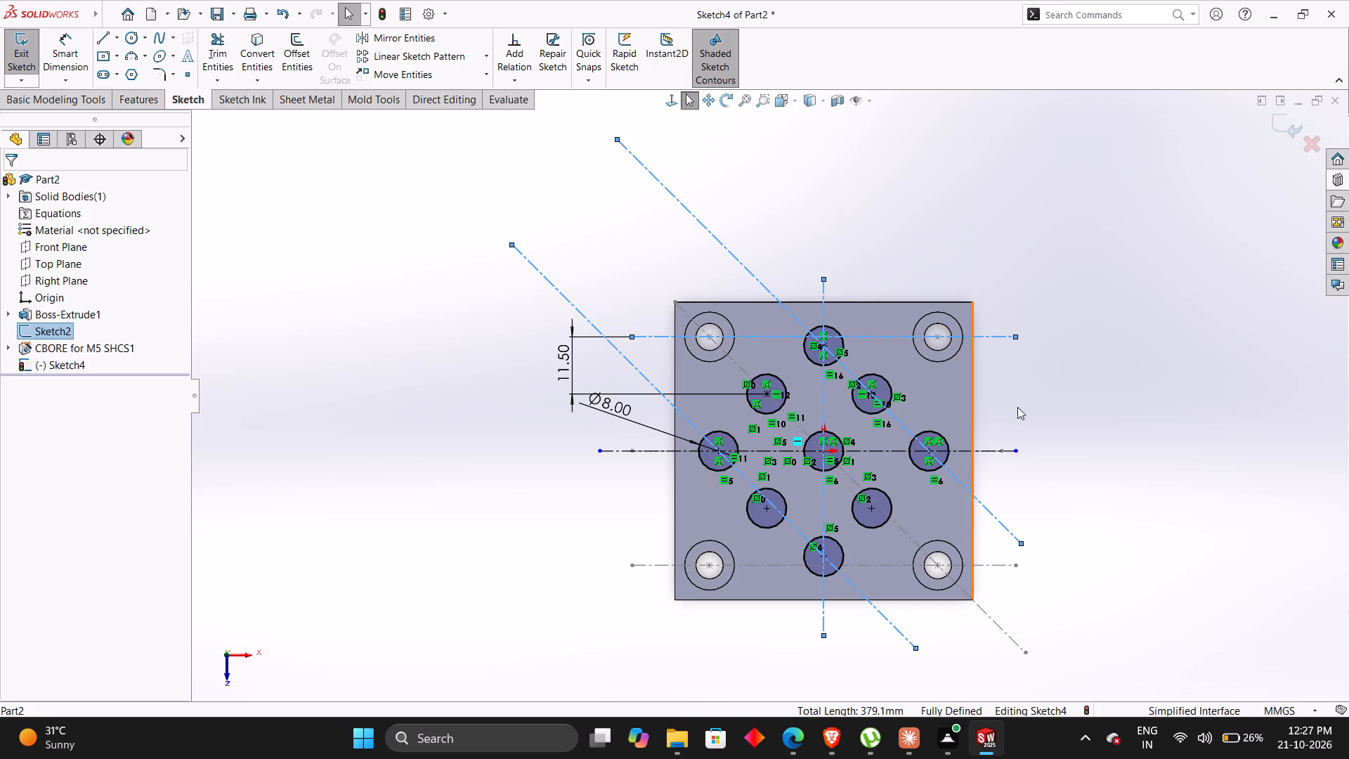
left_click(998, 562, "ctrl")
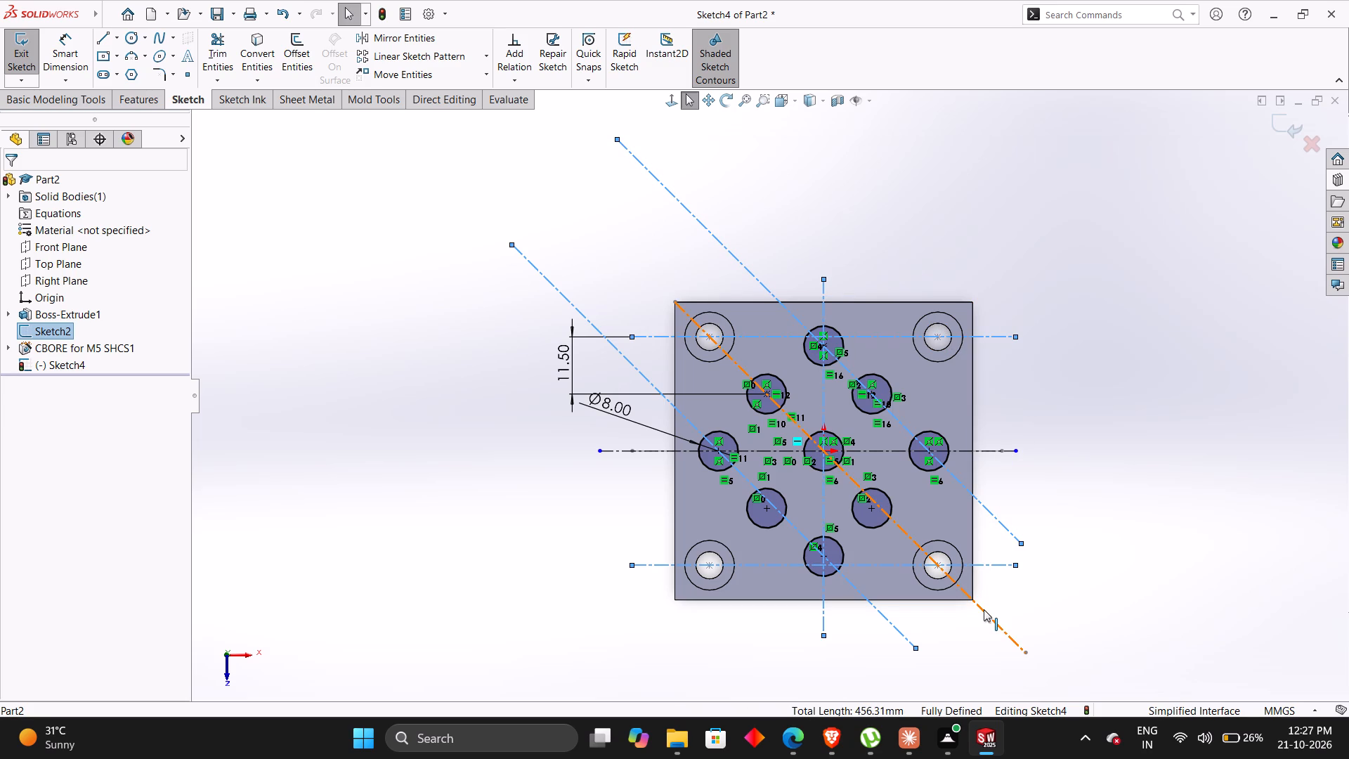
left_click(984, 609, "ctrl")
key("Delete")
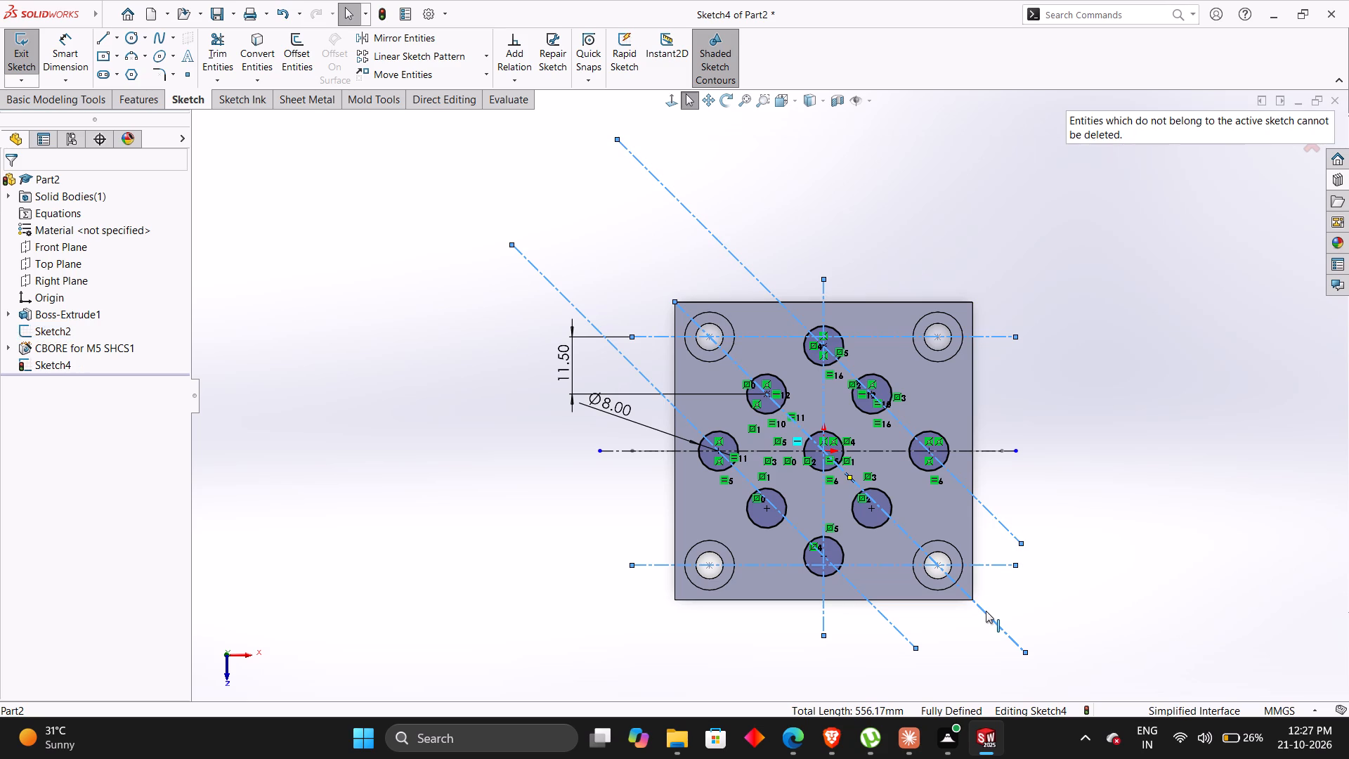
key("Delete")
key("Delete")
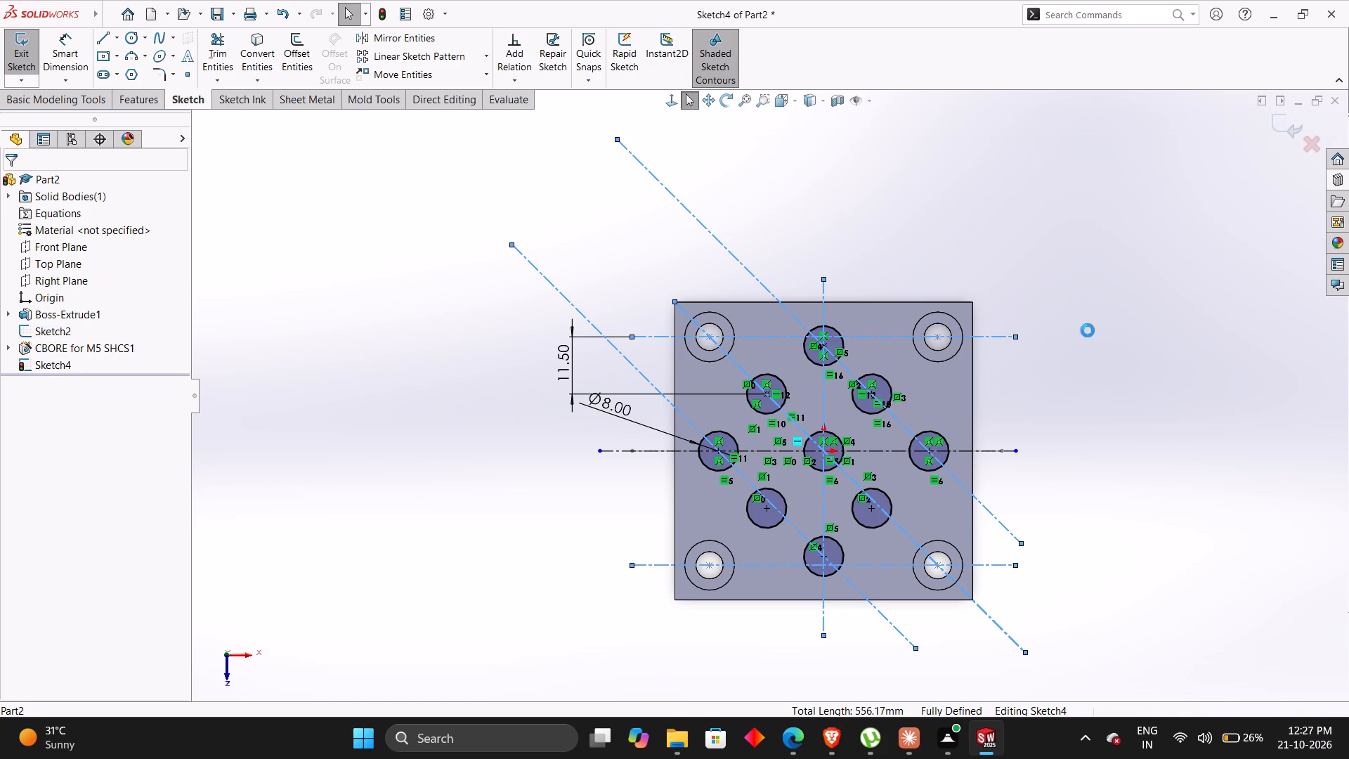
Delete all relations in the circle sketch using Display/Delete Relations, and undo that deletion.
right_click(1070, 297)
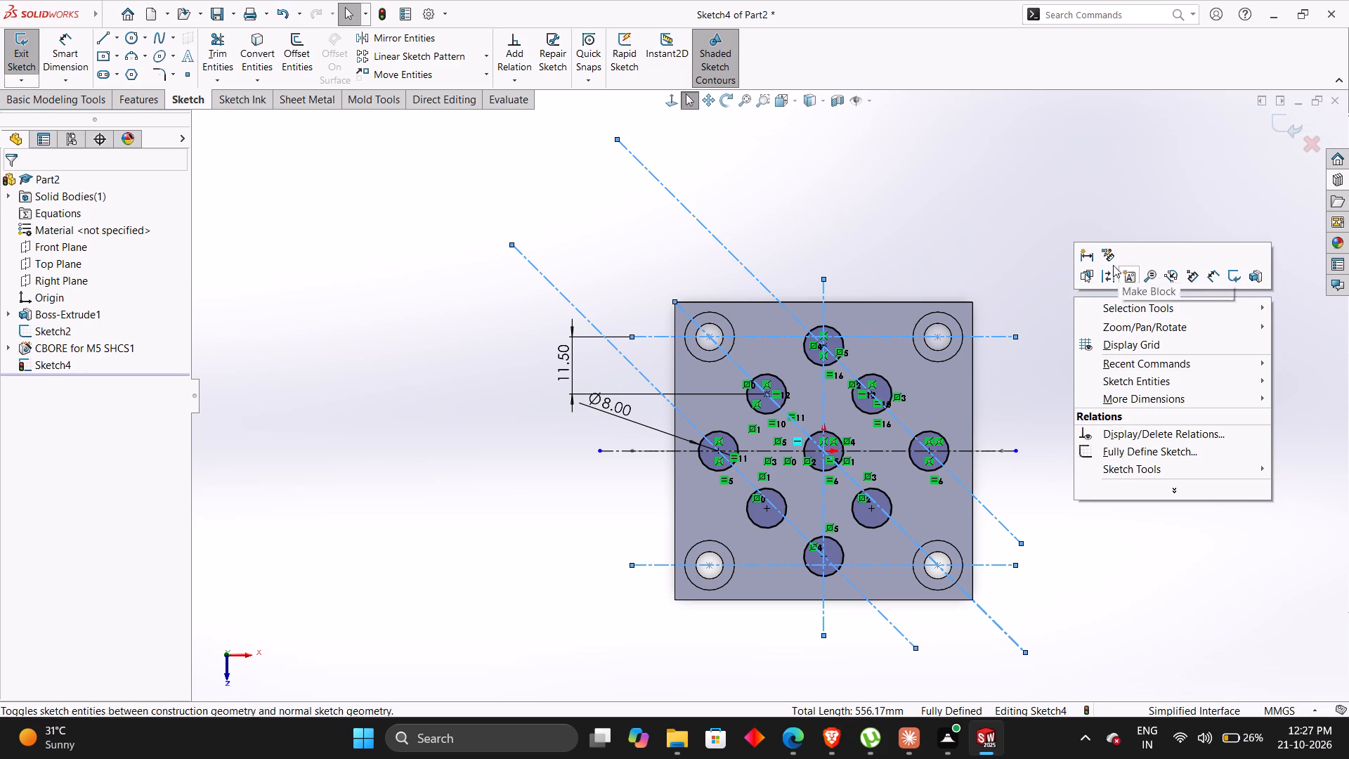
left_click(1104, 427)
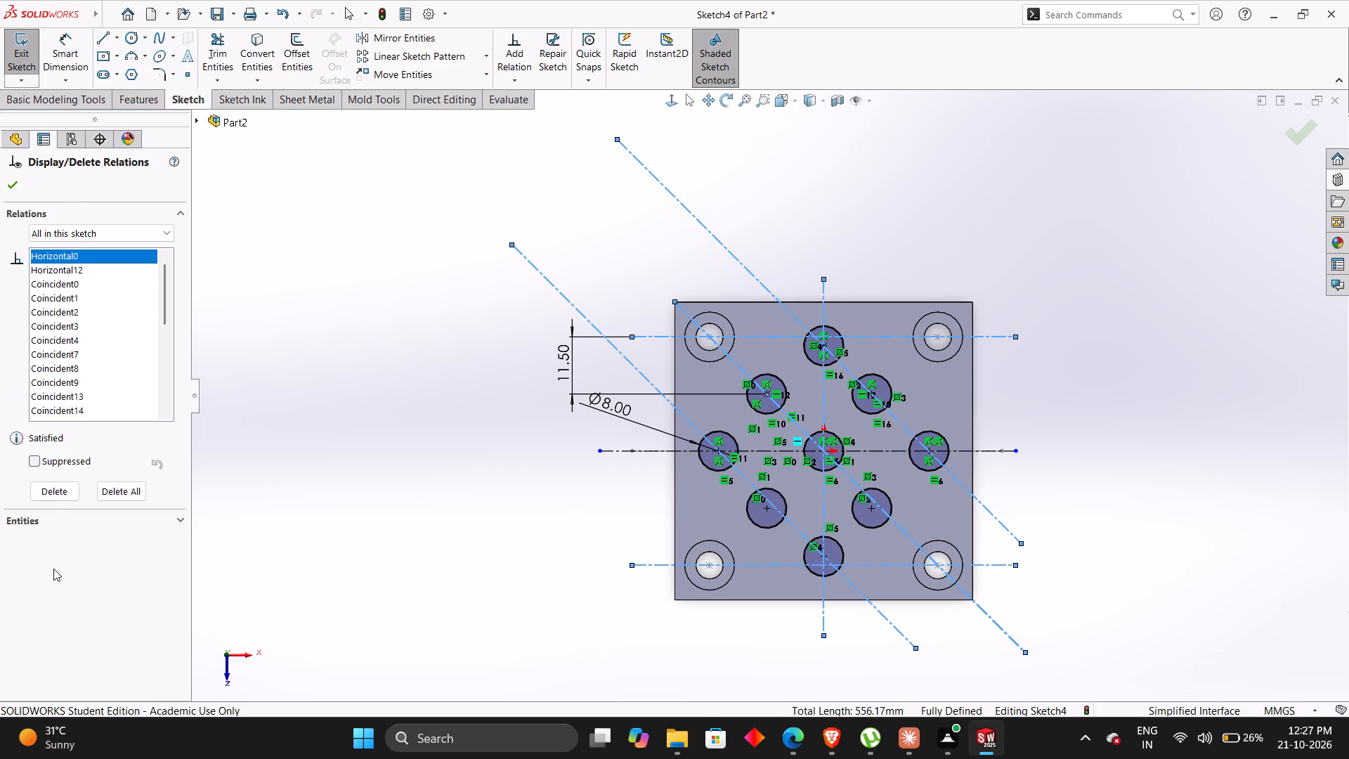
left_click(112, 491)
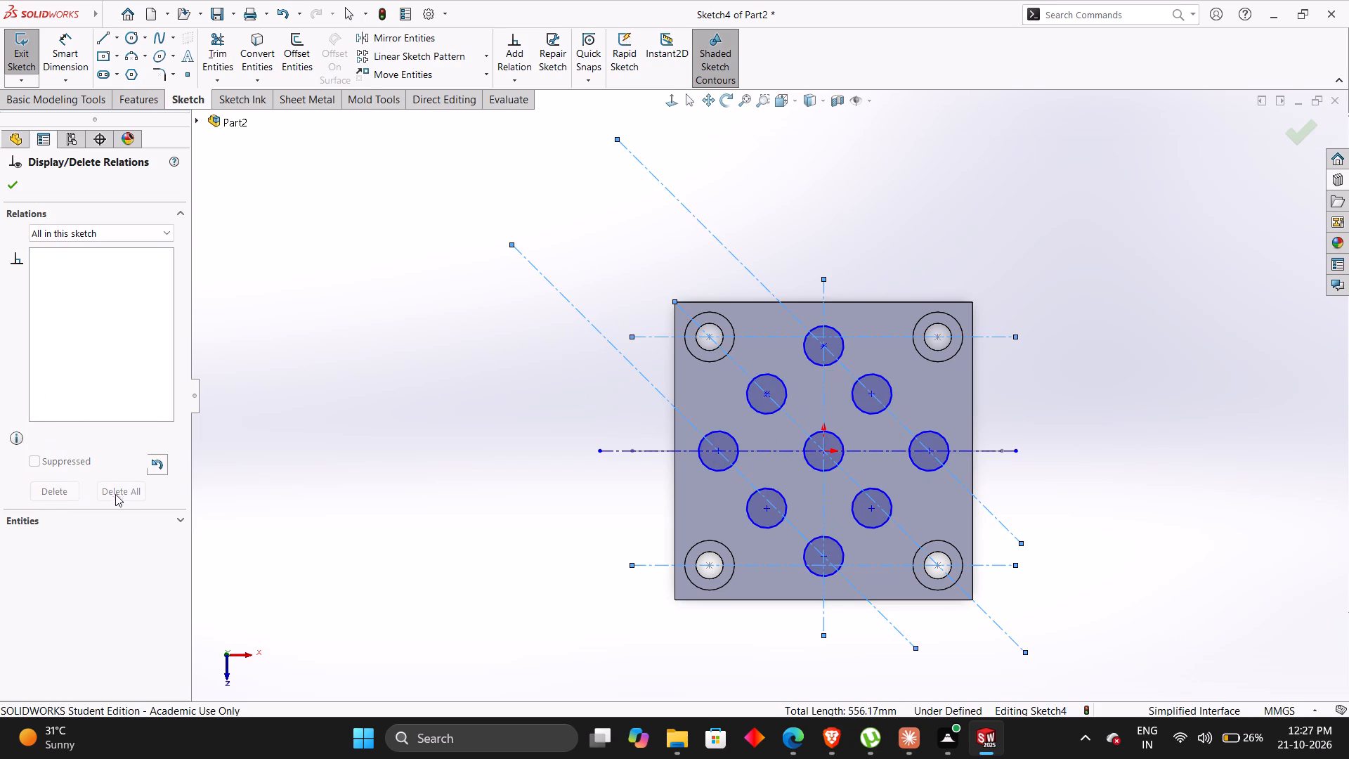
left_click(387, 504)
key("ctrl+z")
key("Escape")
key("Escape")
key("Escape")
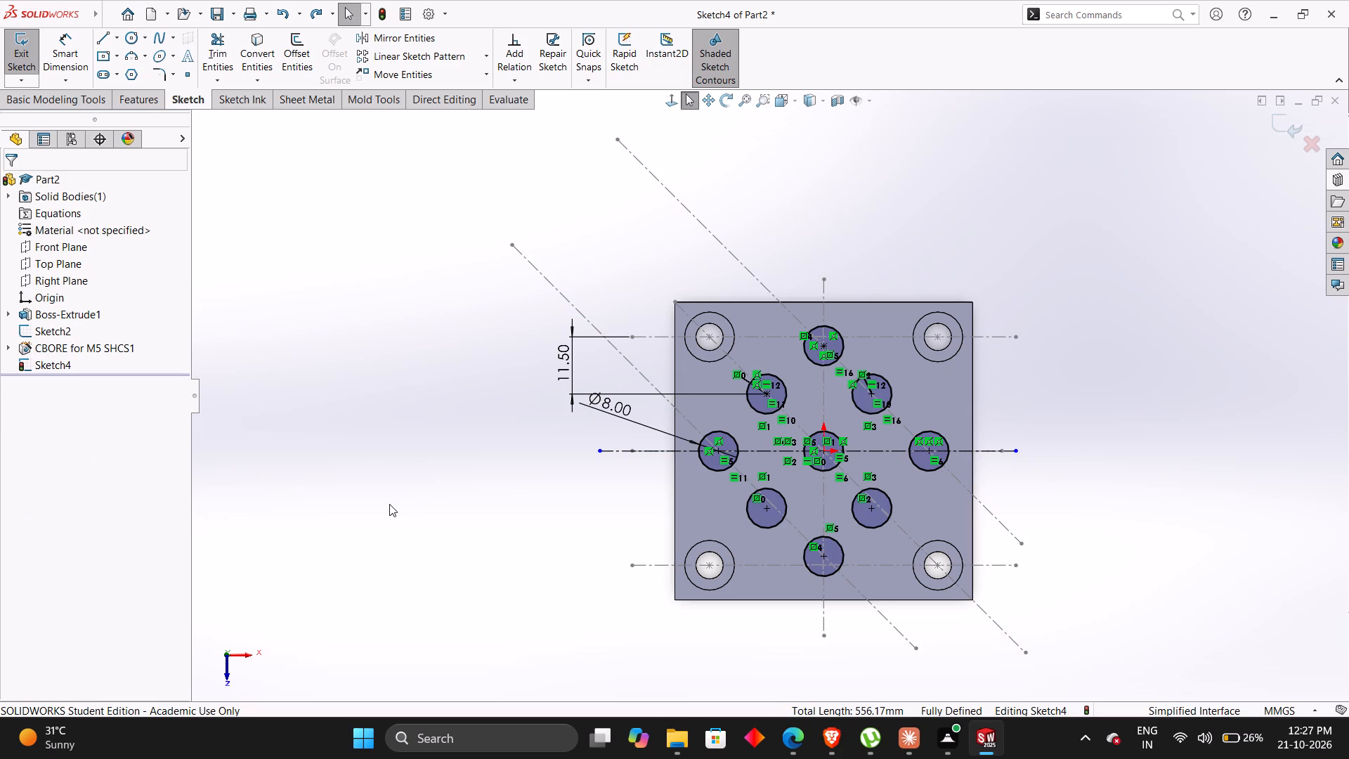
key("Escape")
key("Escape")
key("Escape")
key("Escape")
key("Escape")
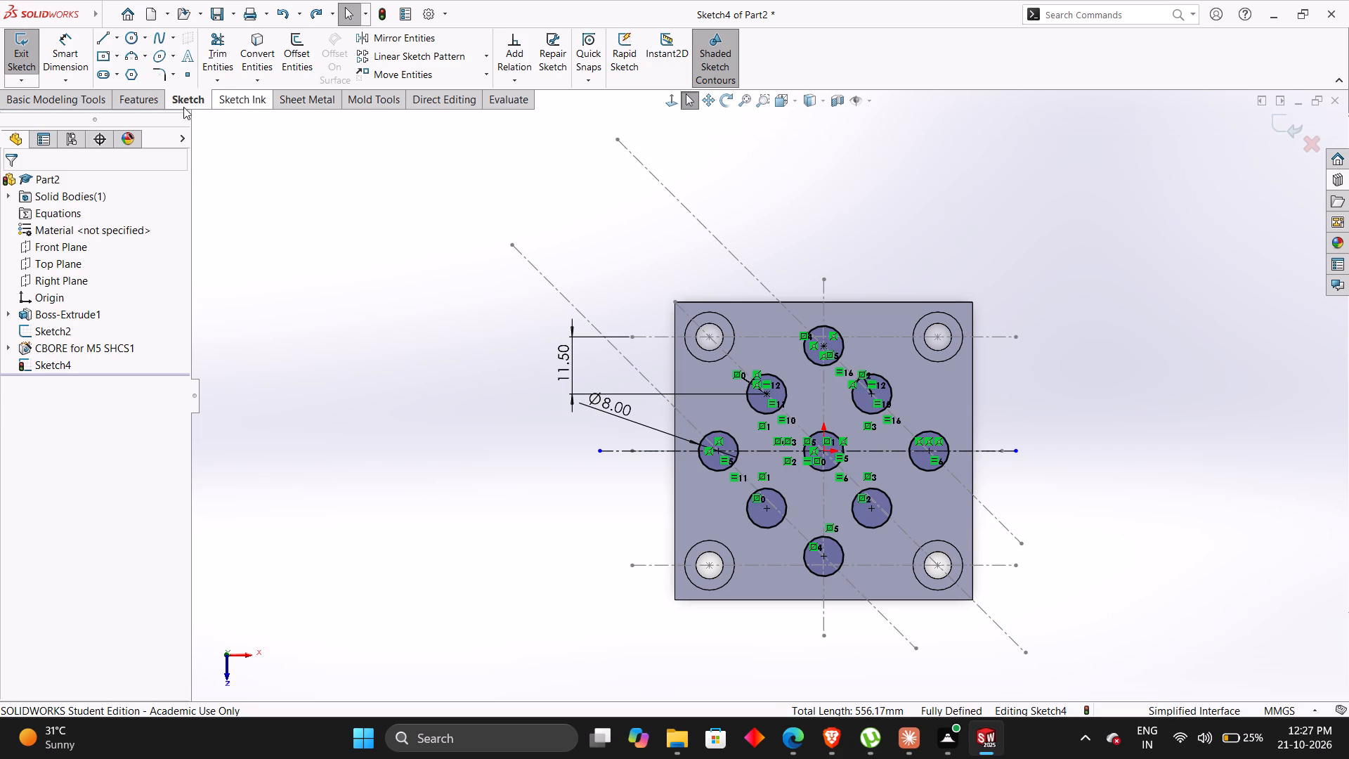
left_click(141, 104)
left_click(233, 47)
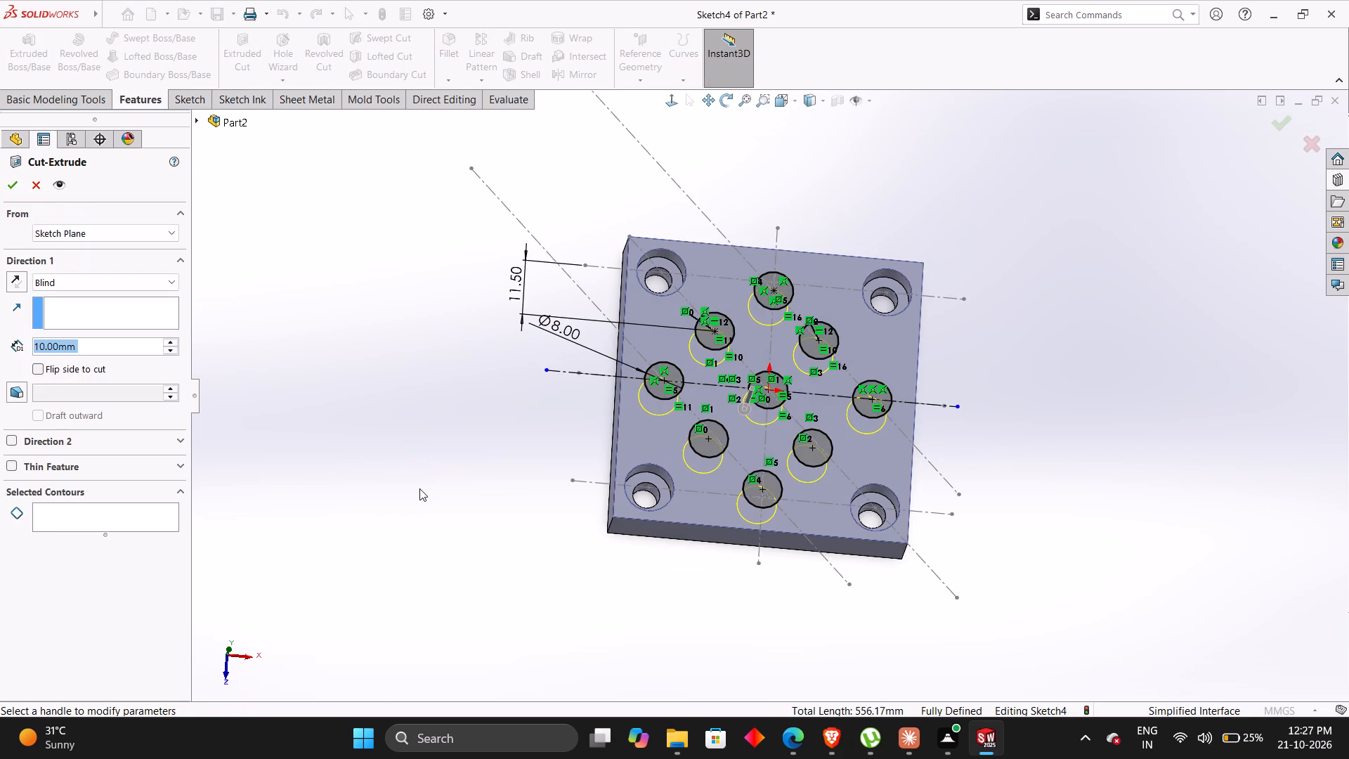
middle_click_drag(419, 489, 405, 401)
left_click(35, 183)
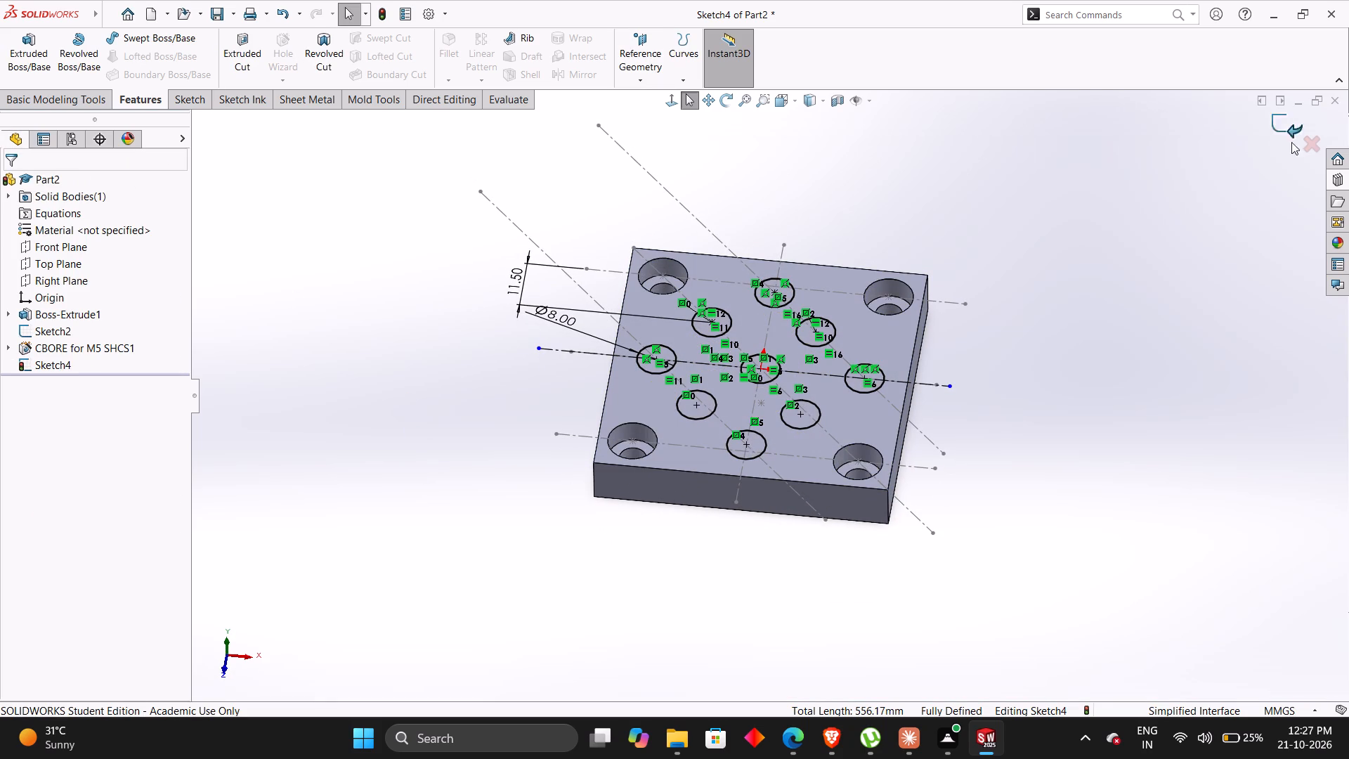
Exit the sketch of the nine circles, keeping its changes.
left_click(1297, 138)
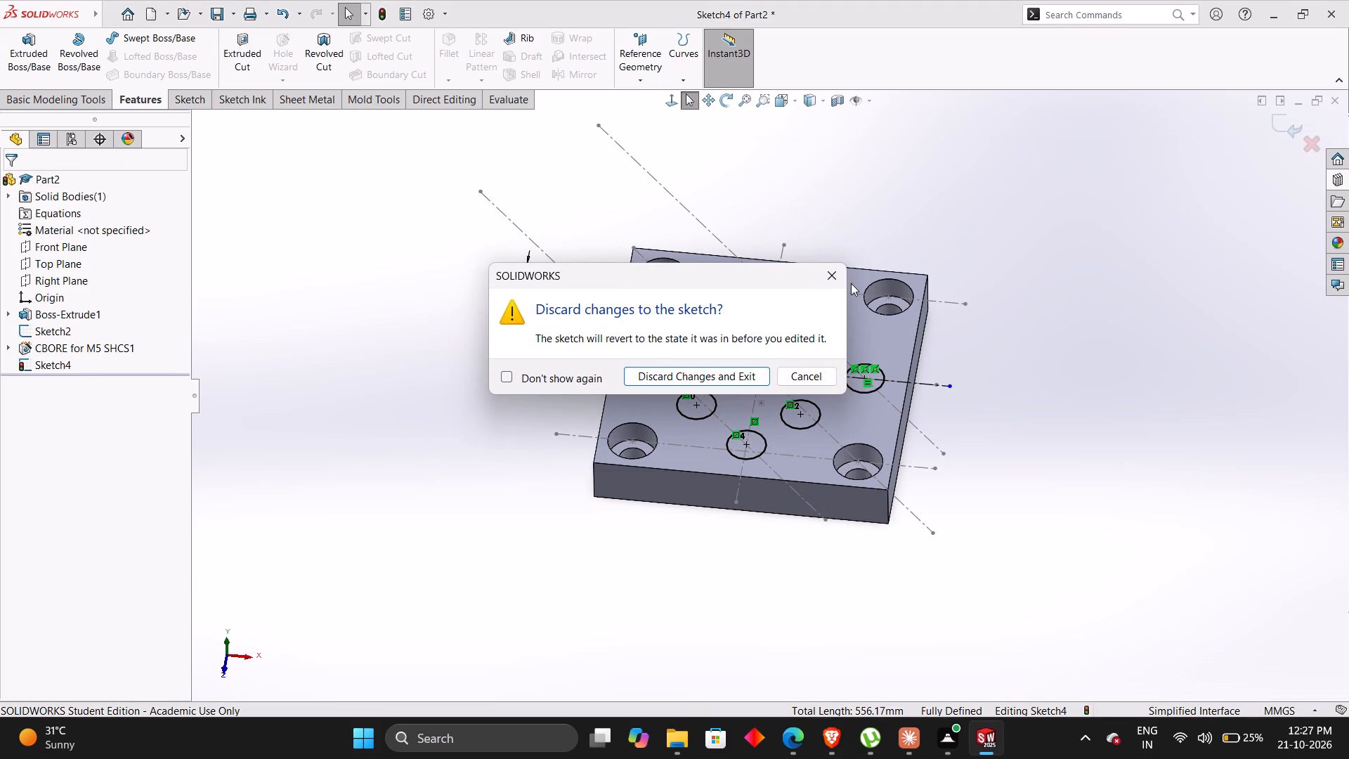
left_click(822, 281)
left_click(1282, 136)
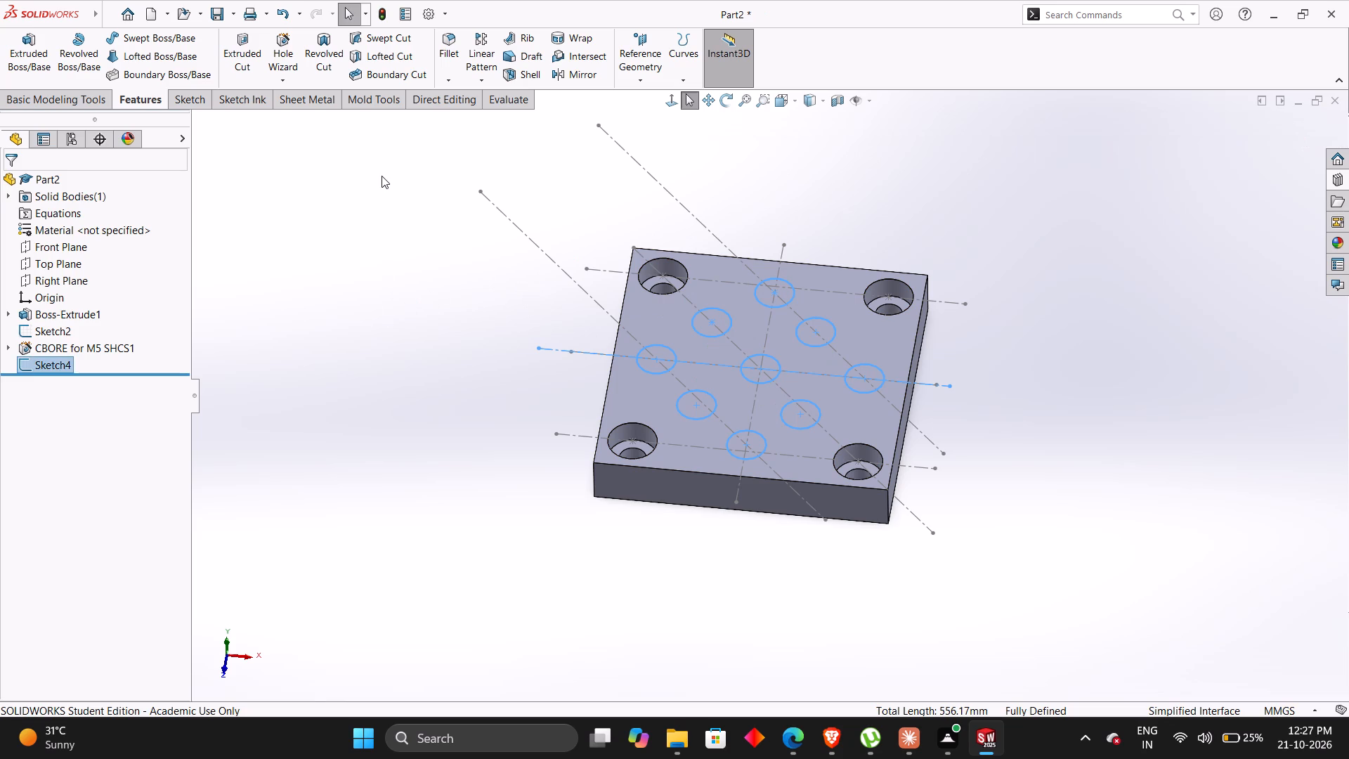
Set up a Hole Wizard plain hole as an ANSI Metric dowel hole of size Ø8.0.
left_click(282, 43)
key("alt+Tab")
key("alt+Tab")
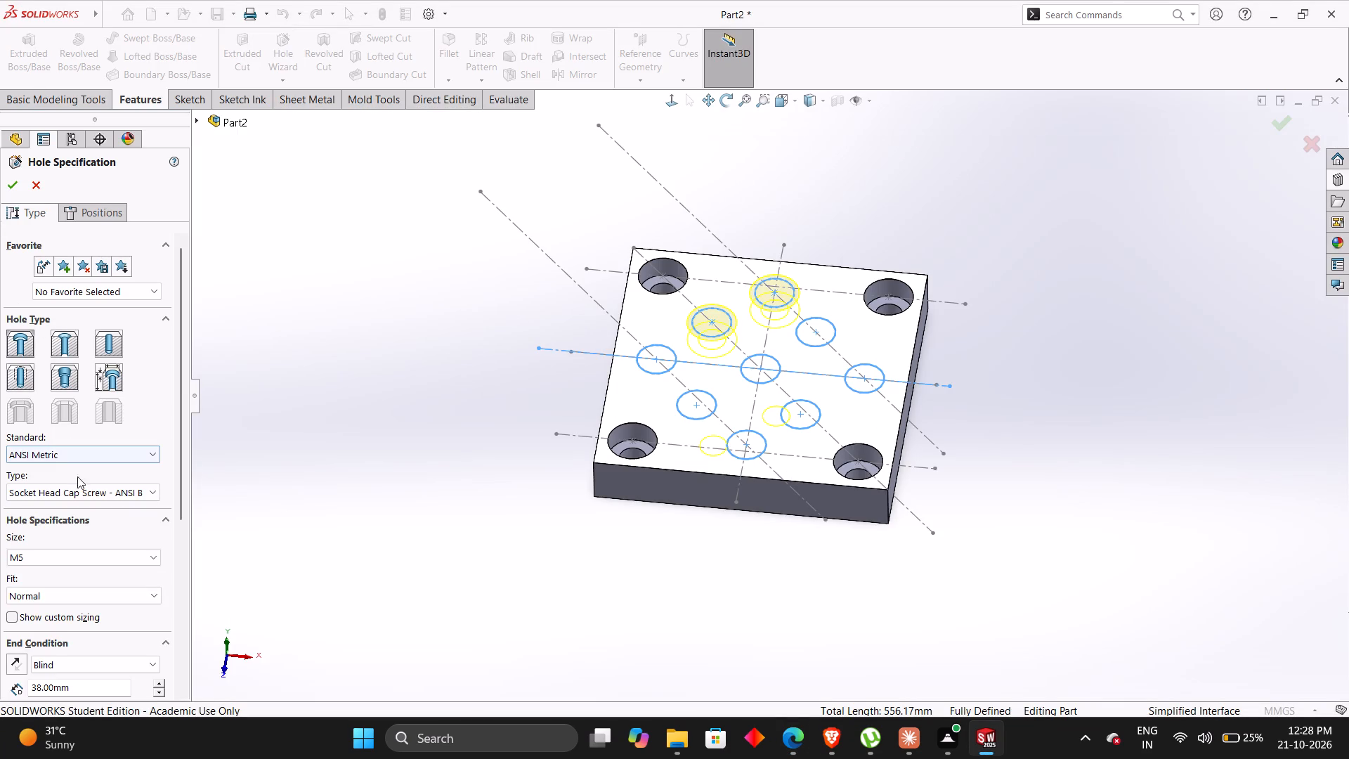
left_click(107, 342)
left_click(70, 552)
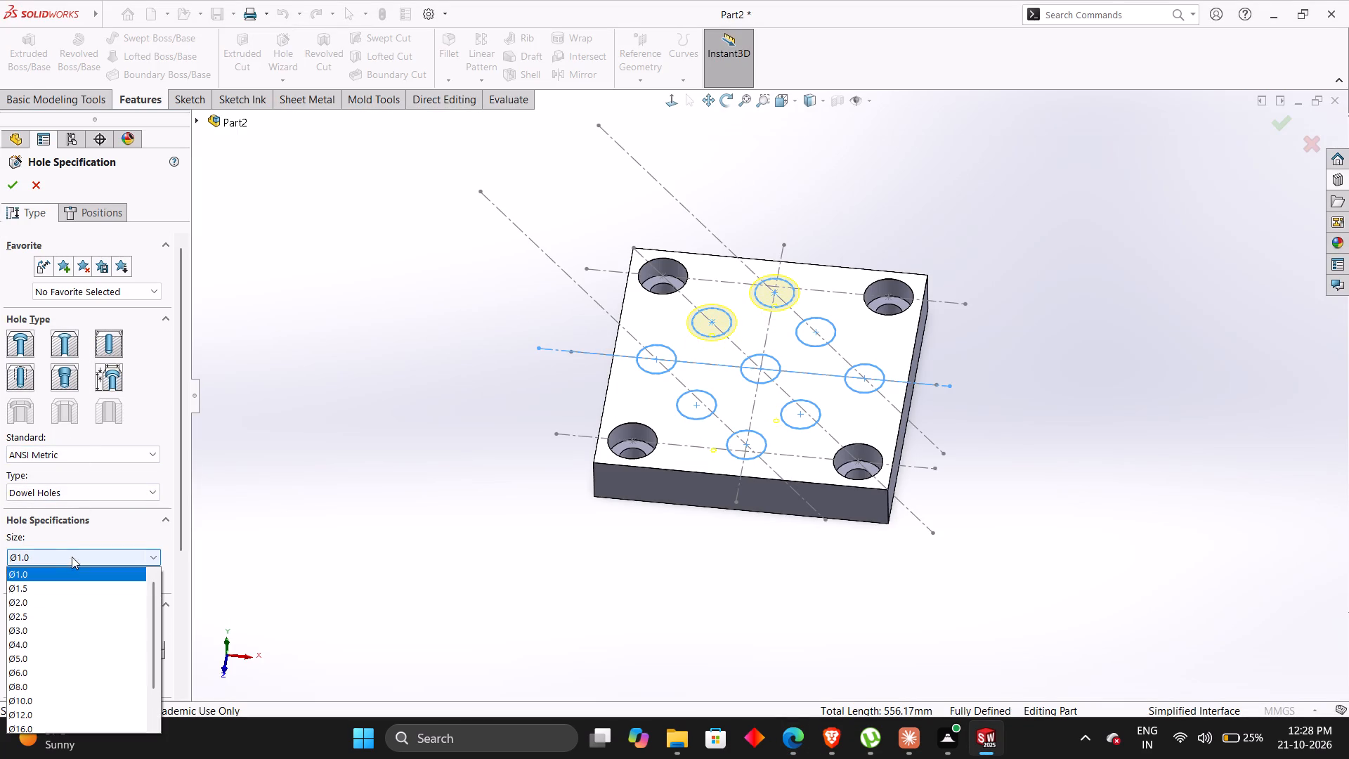
scroll(73, 622, "down", 3)
left_click(61, 646)
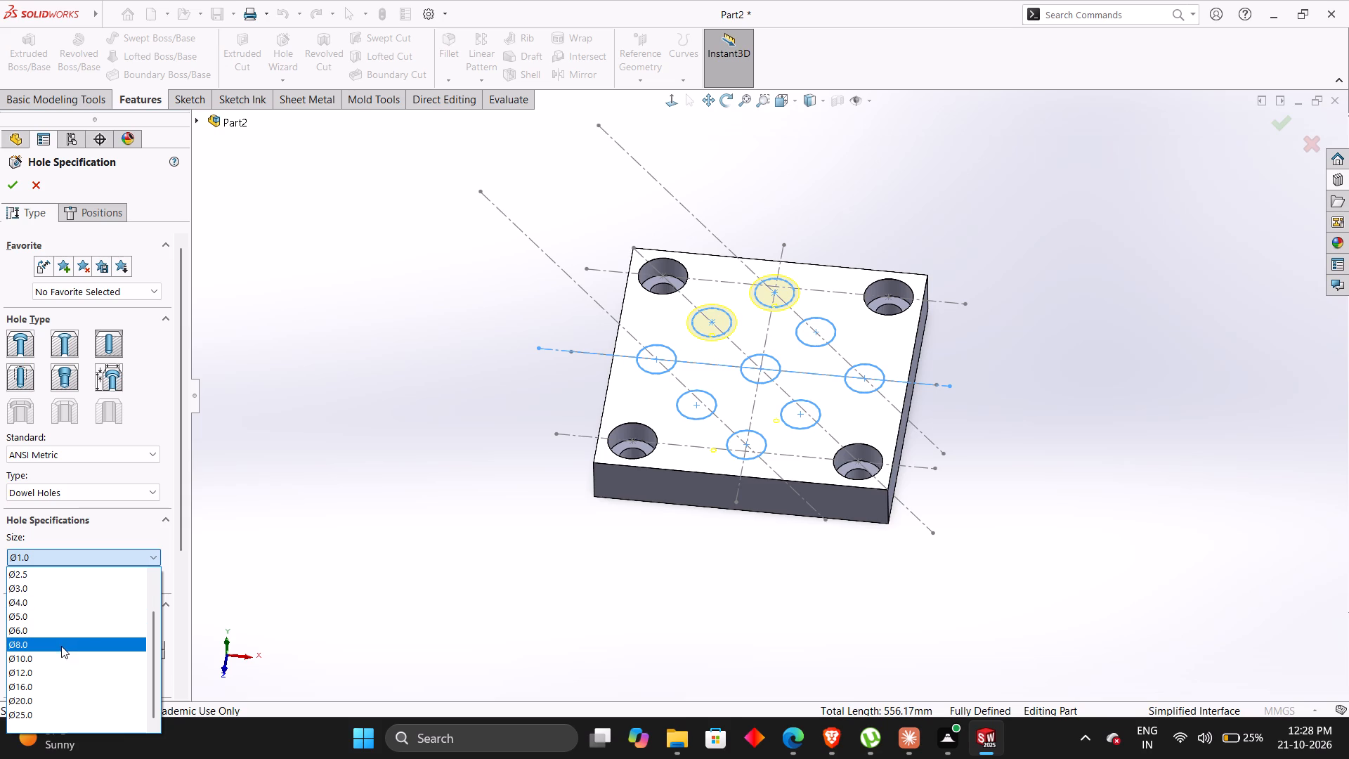
Place the Ø8.0 dowel holes at the centres of all nine circles on the plate's top face and finish the feature.
left_click(94, 220)
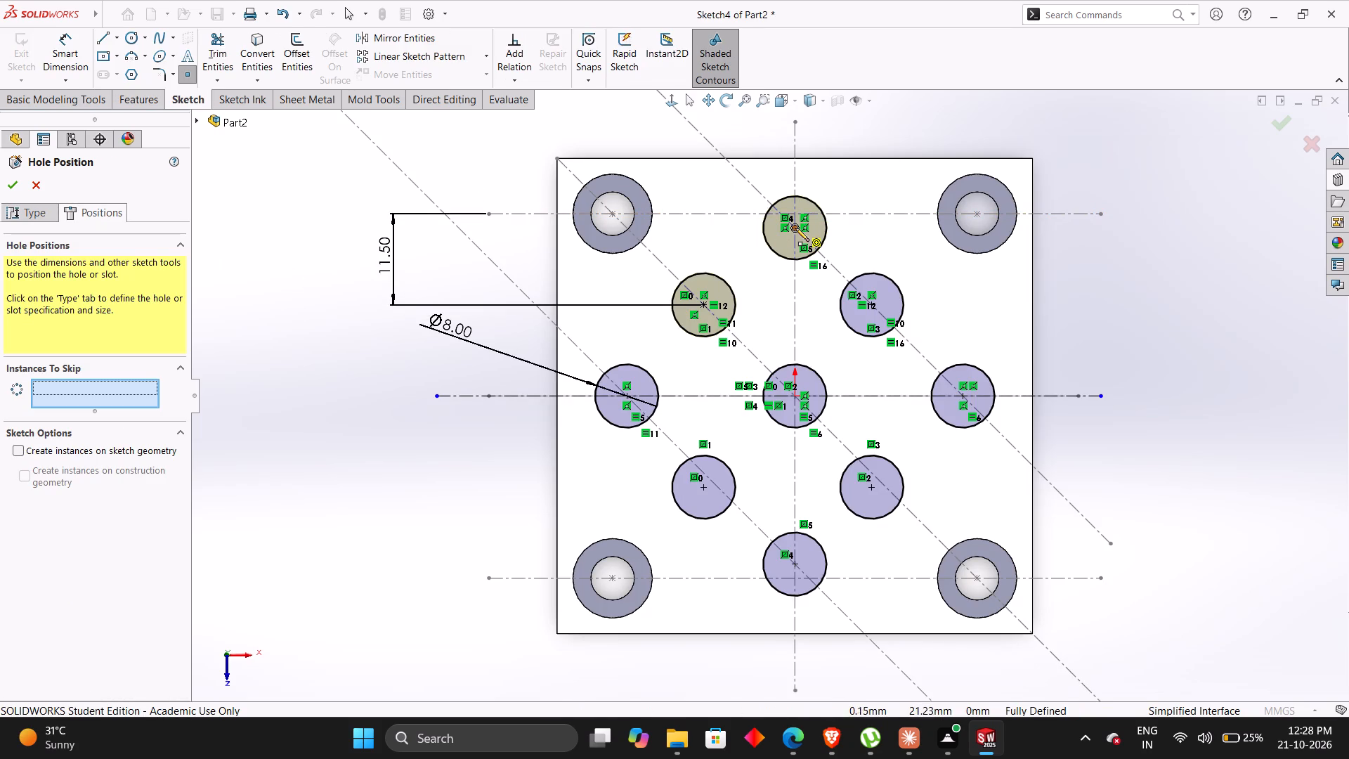
left_click(795, 228)
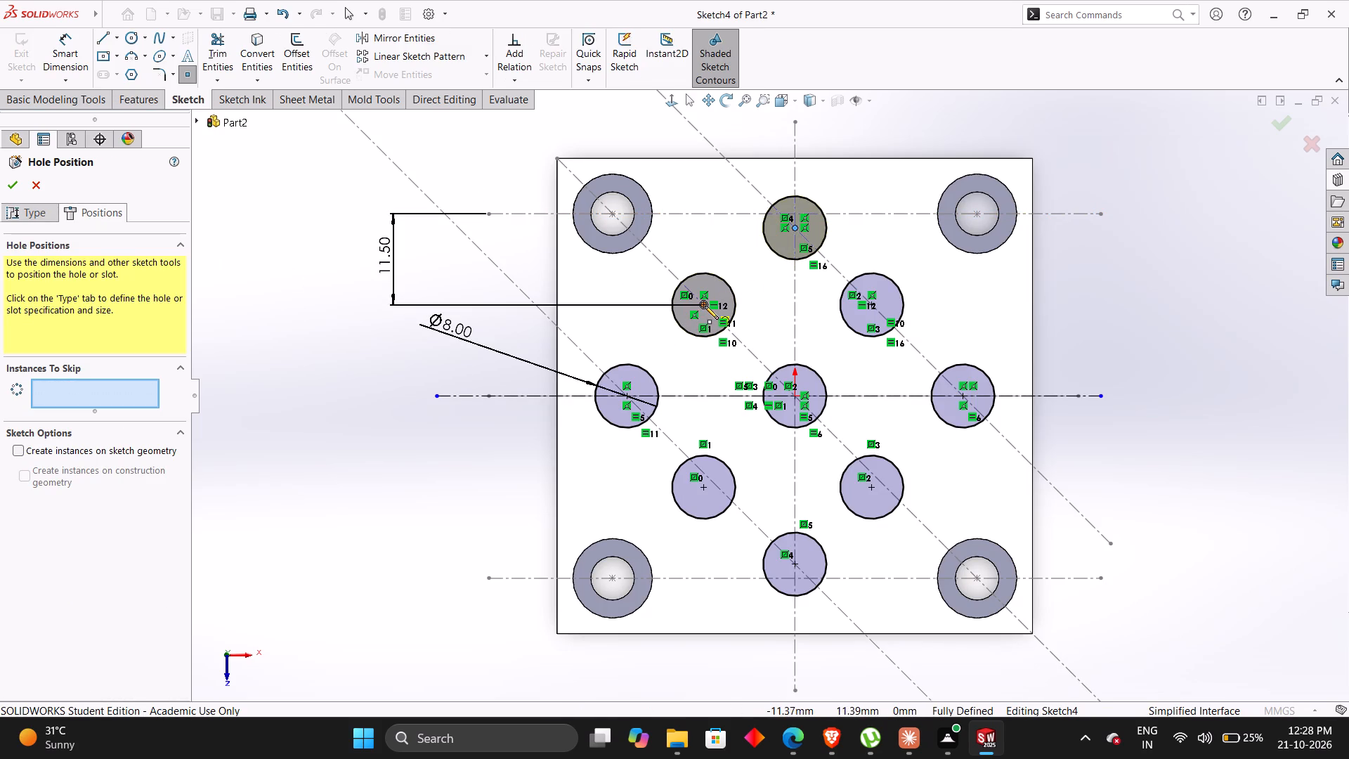
left_click(705, 306)
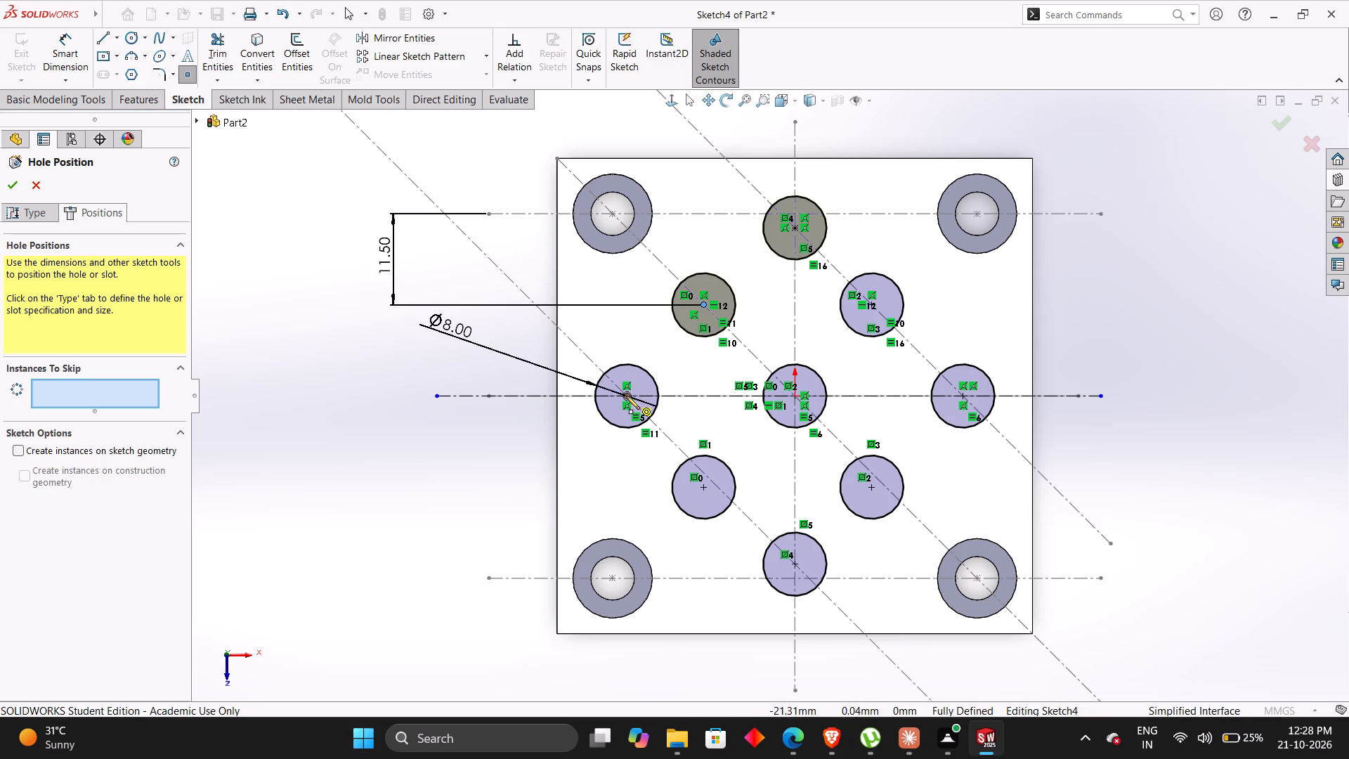
left_click(626, 396)
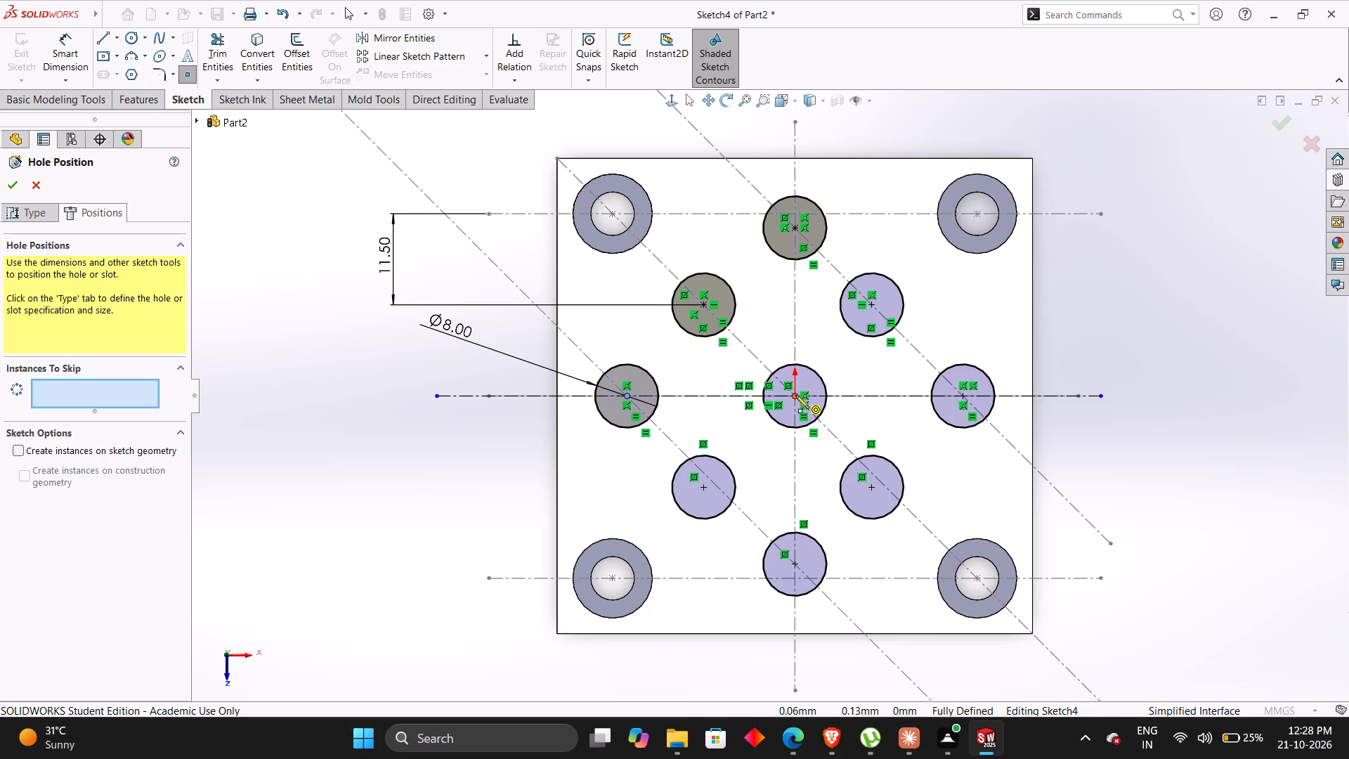
left_click(795, 395)
left_click(873, 304)
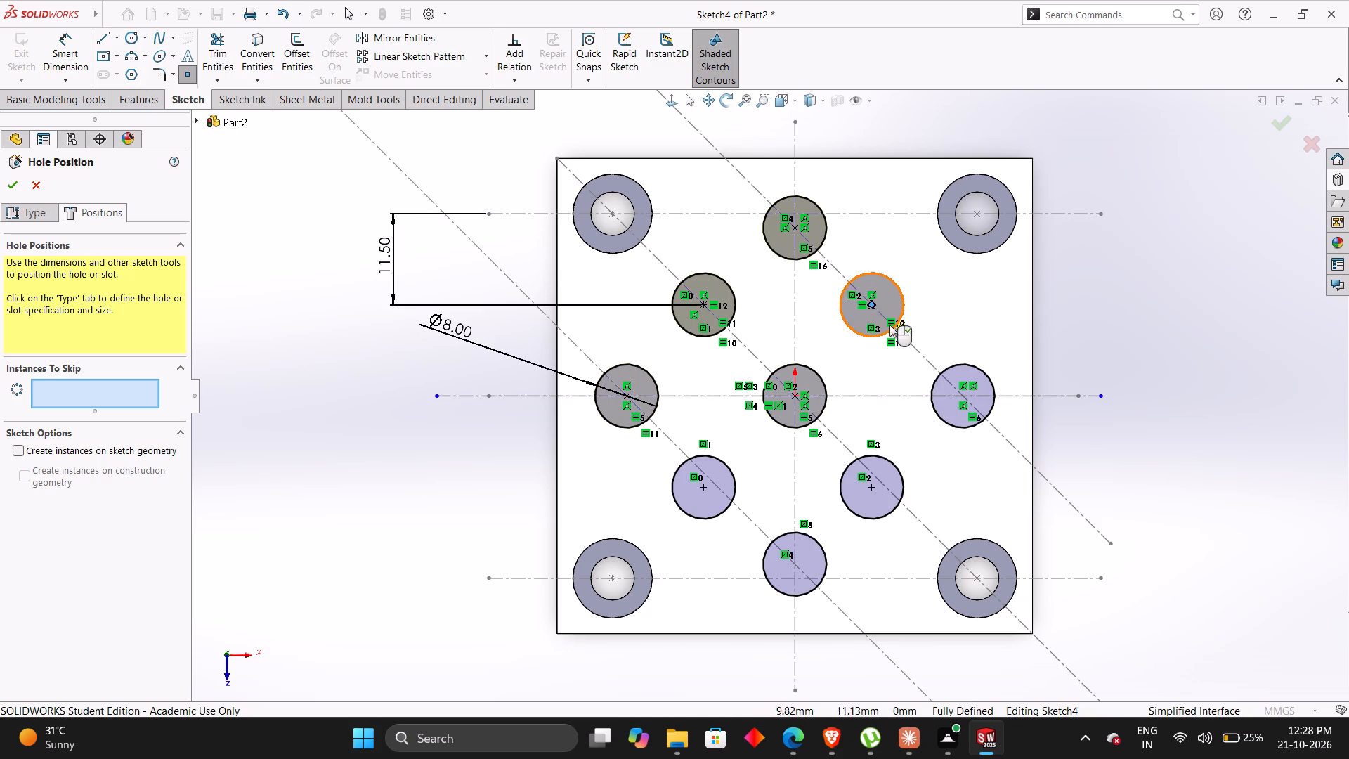
left_click(963, 398)
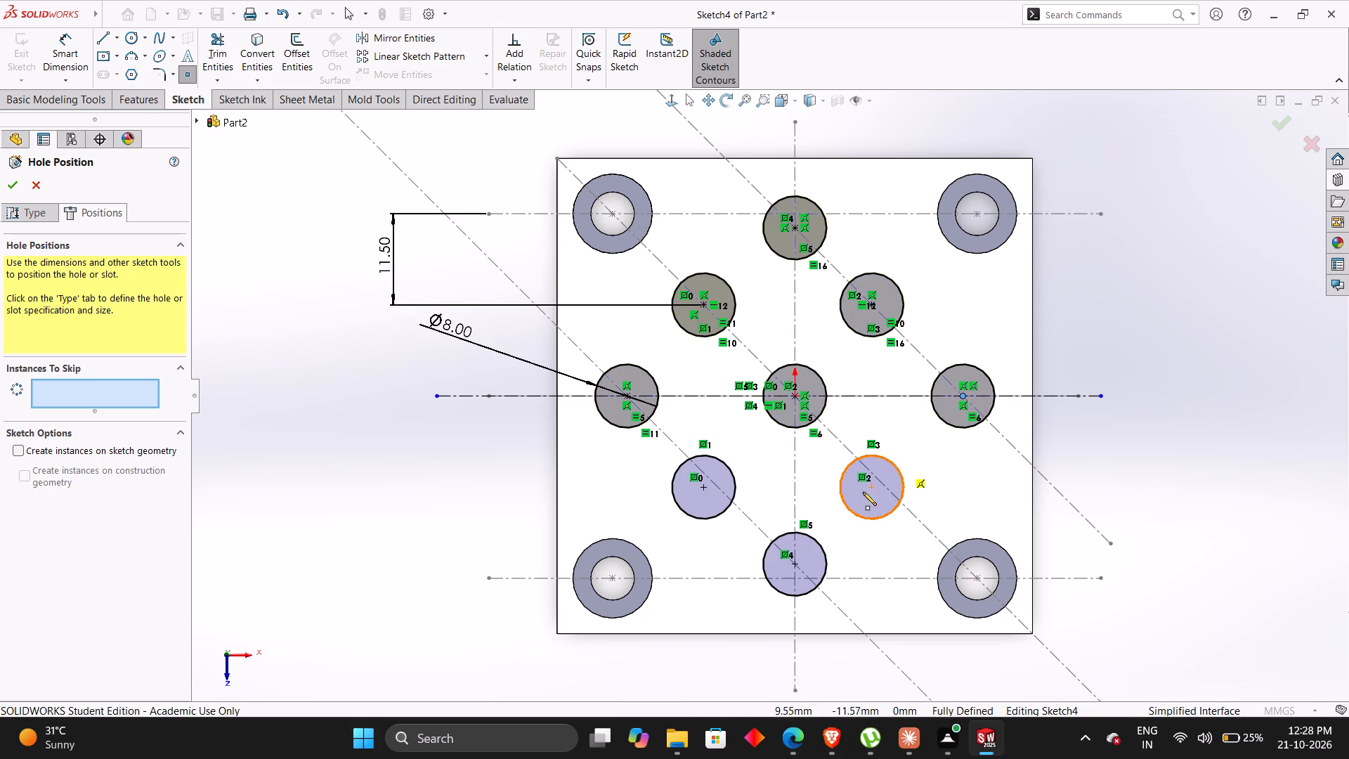
left_click(871, 487)
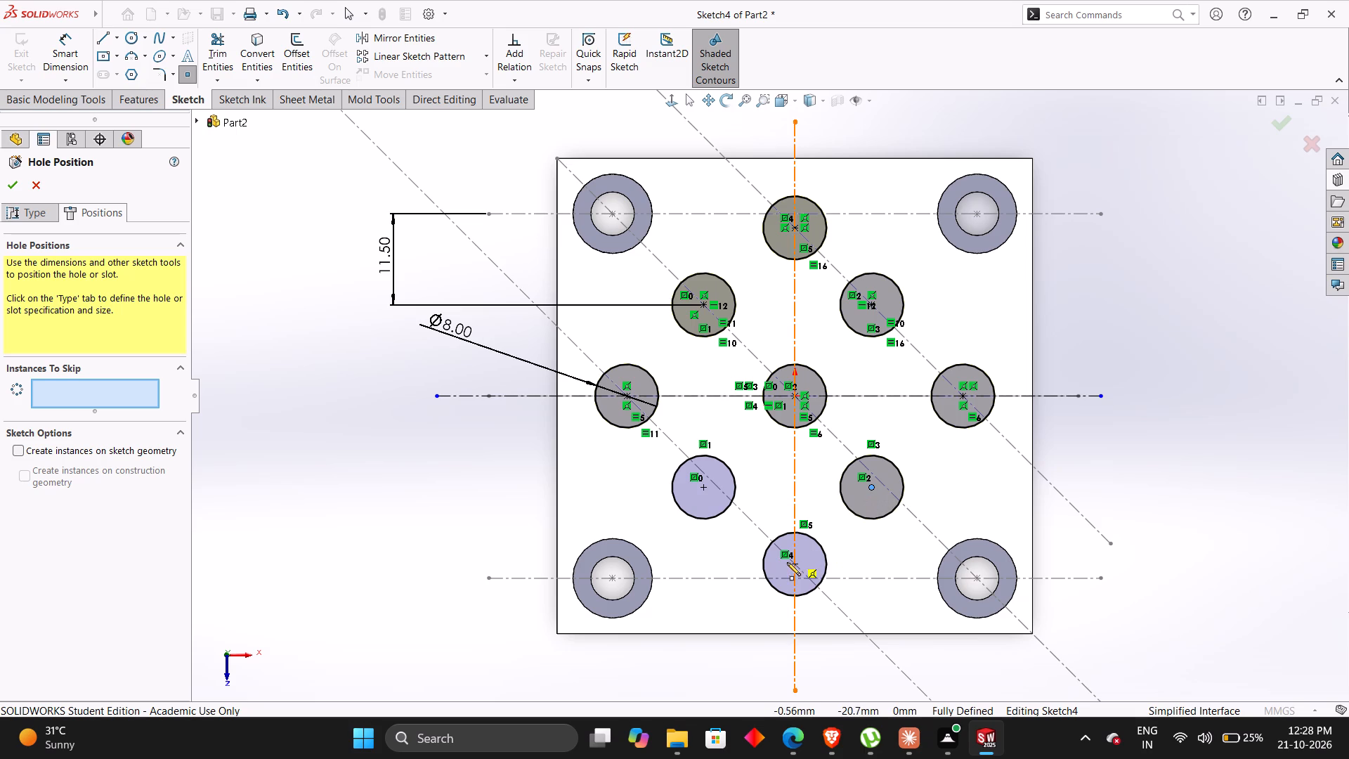
left_click(796, 564)
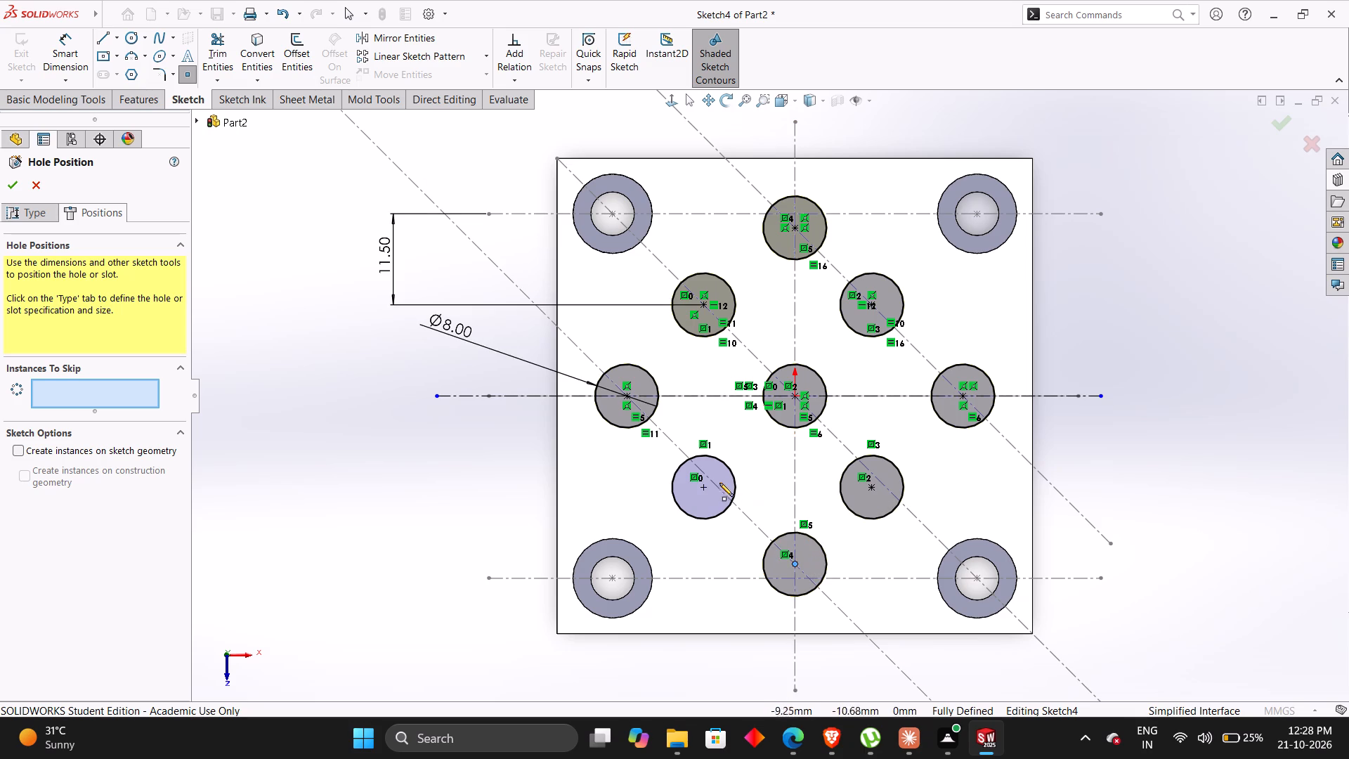
left_click(705, 490)
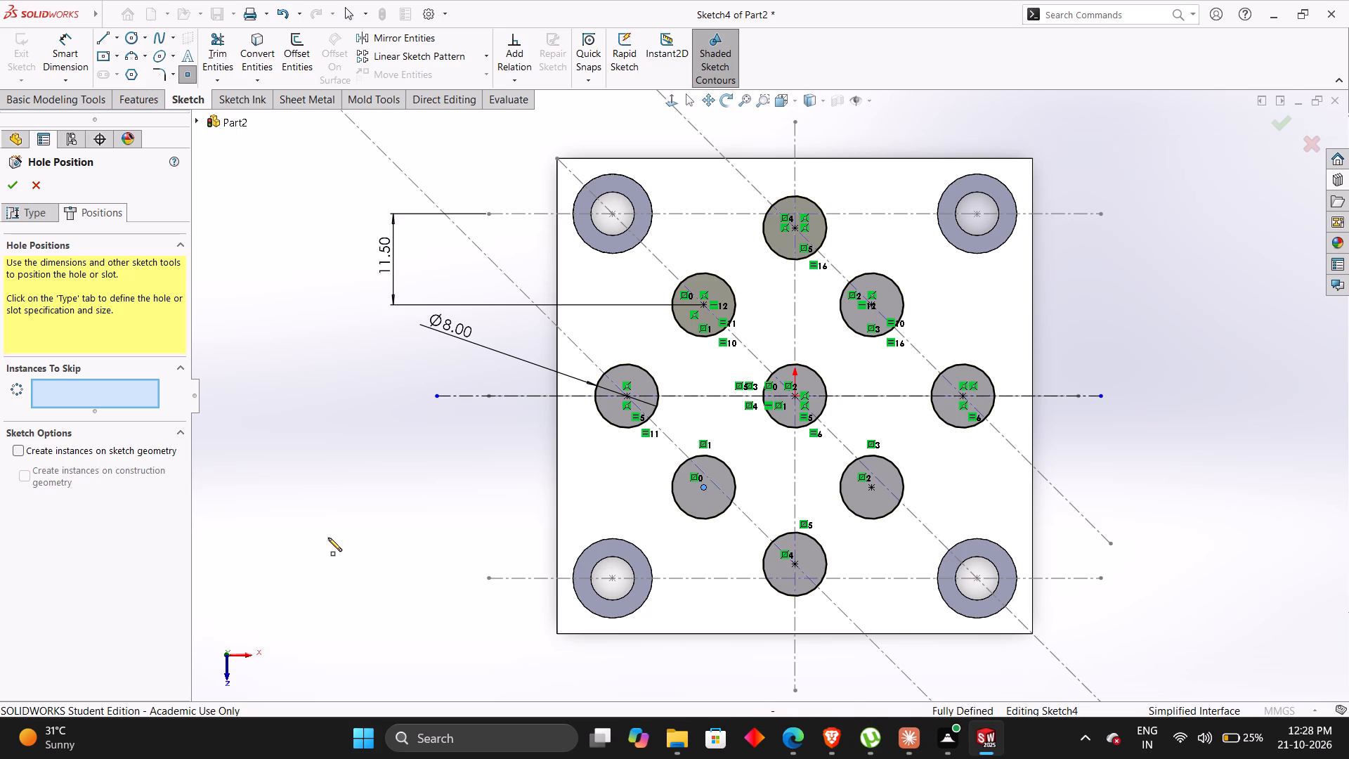
left_click(10, 185)
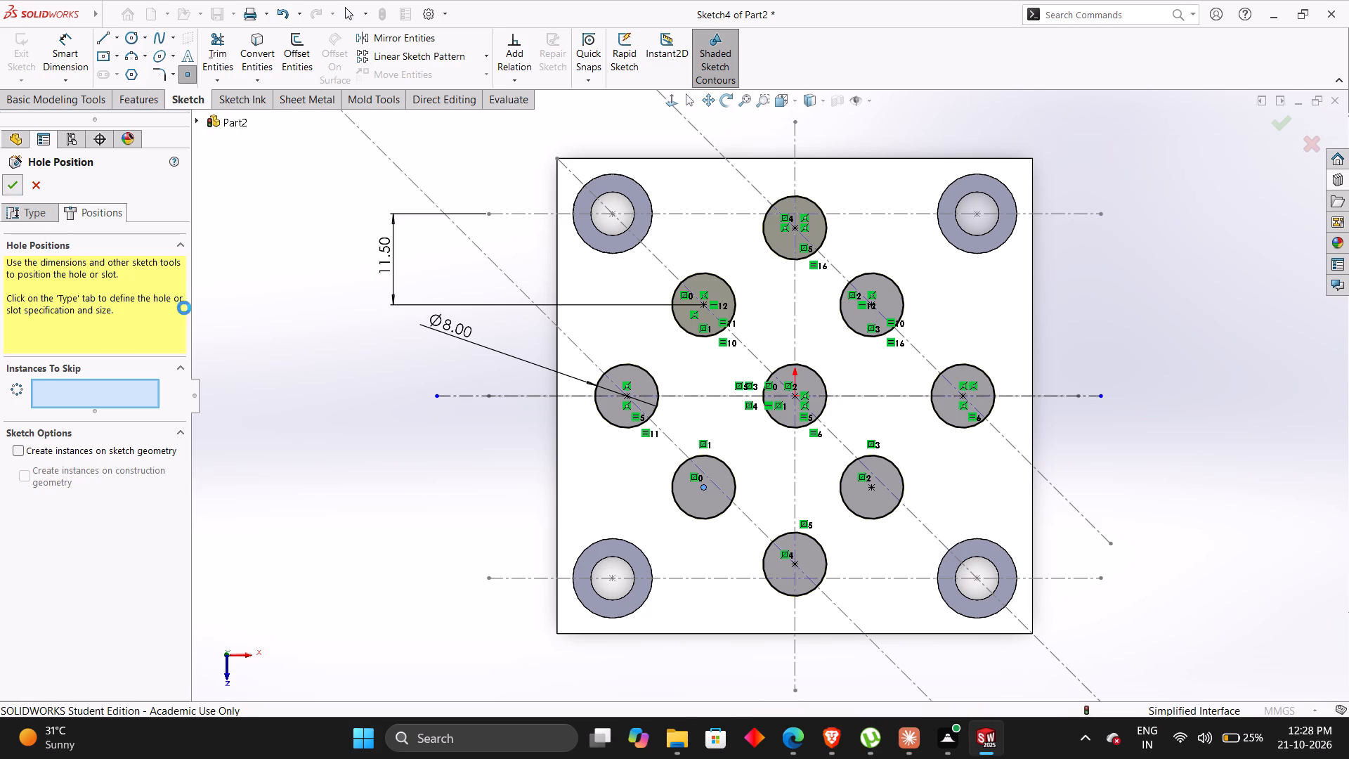
left_click(327, 422)
Hide the layout sketch of construction centerlines (Sketch2) and show the plate in isometric view.
middle_click_drag(343, 445, 327, 370)
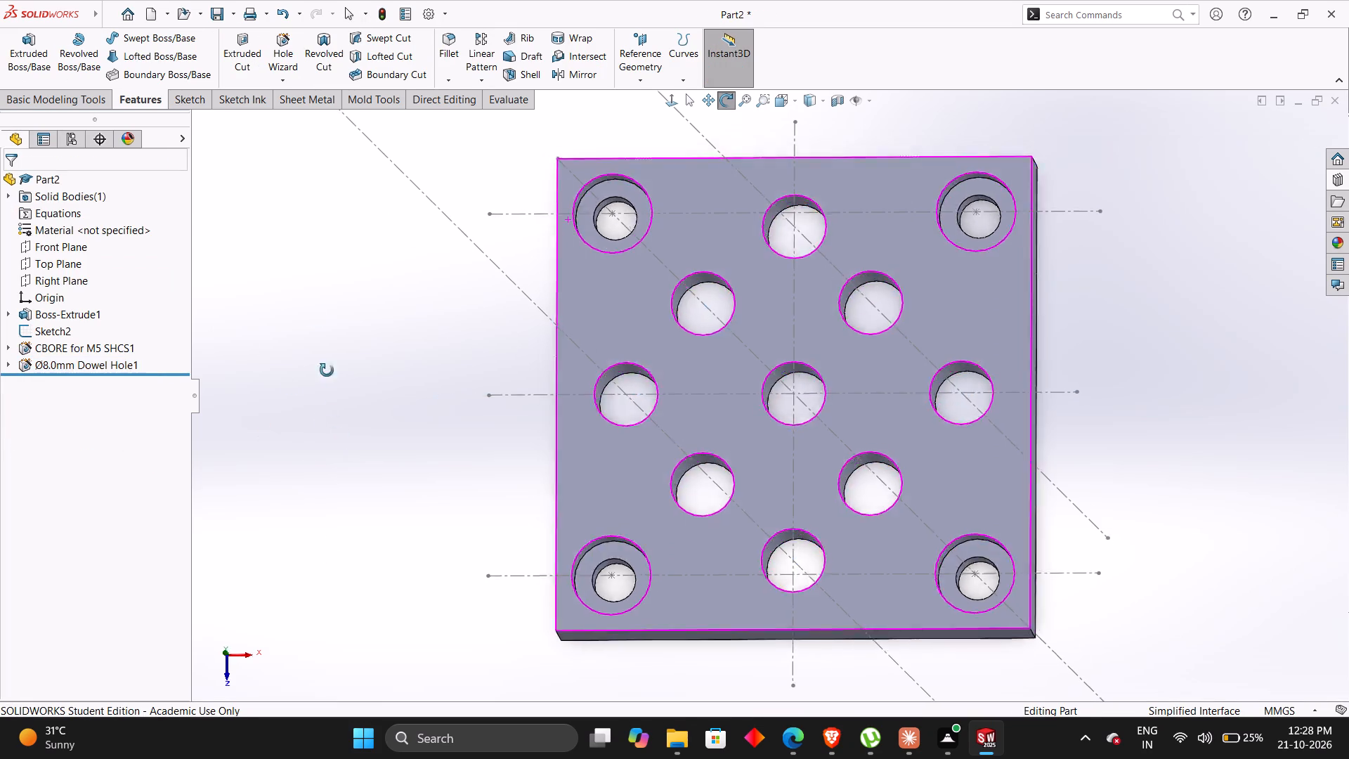
middle_click_drag(327, 370, 309, 288)
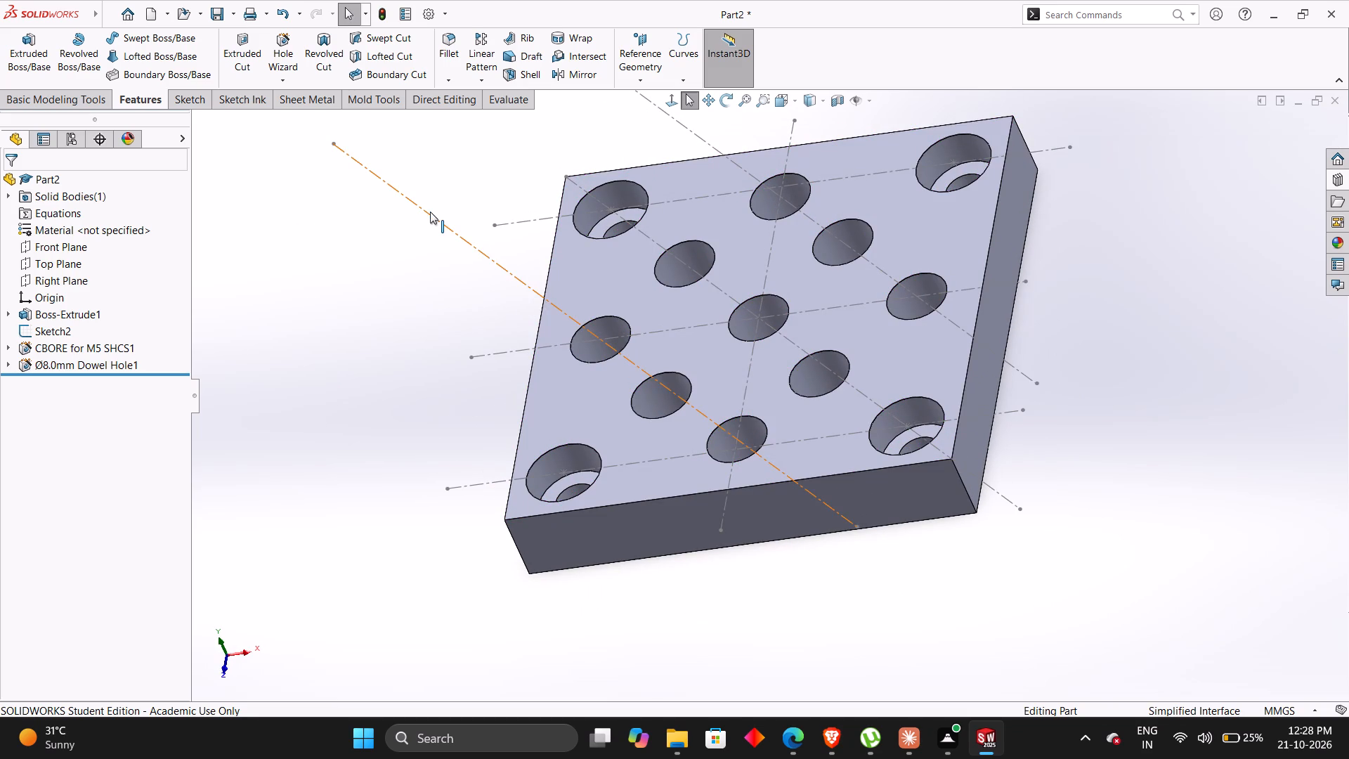
right_click(60, 328)
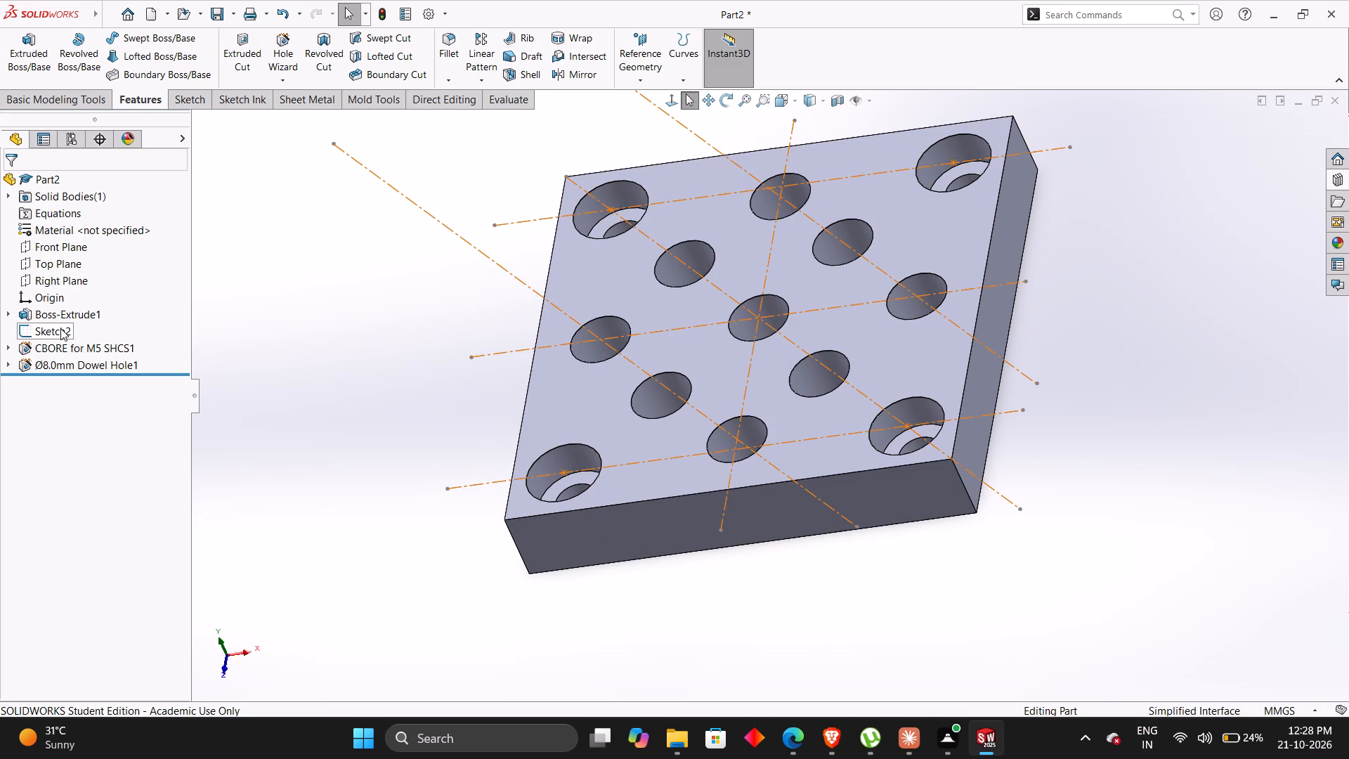
left_click(77, 309)
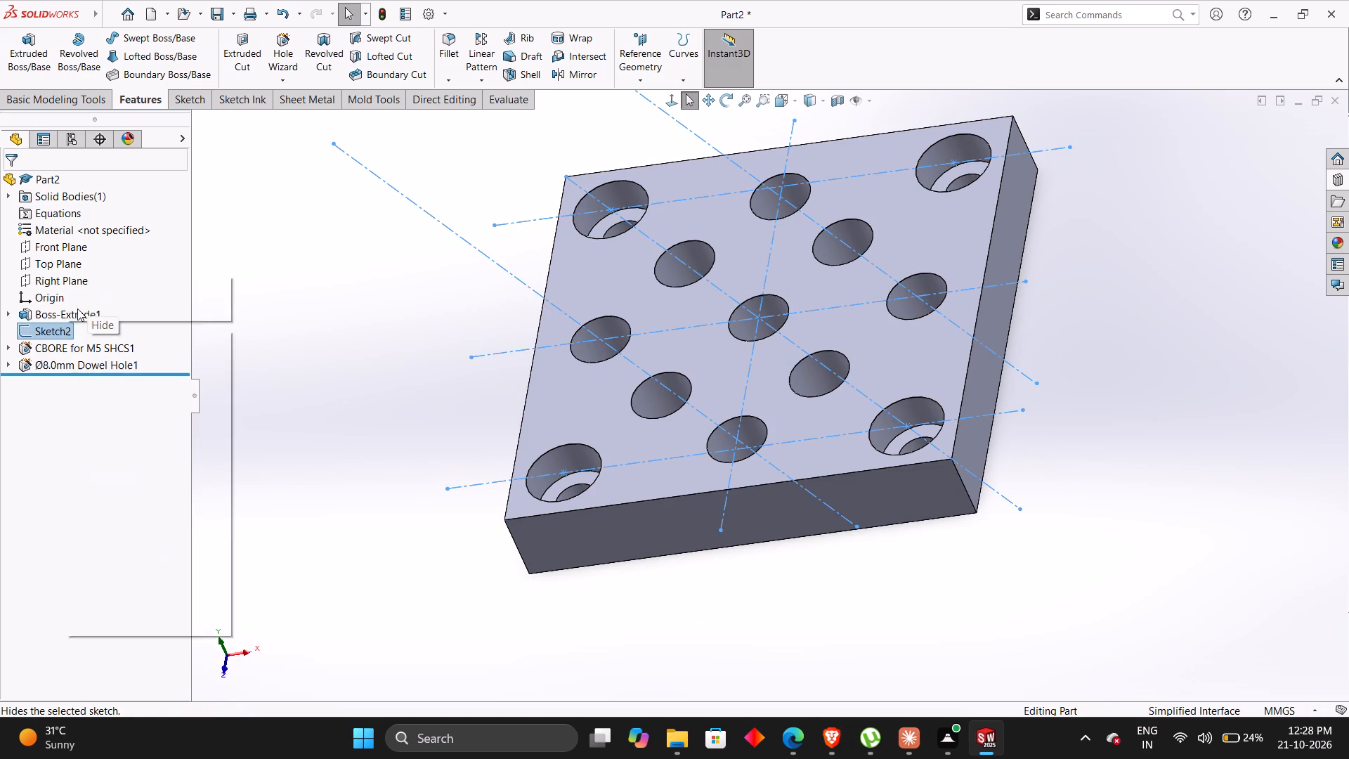
left_click(252, 321)
middle_click_drag(337, 320, 347, 405)
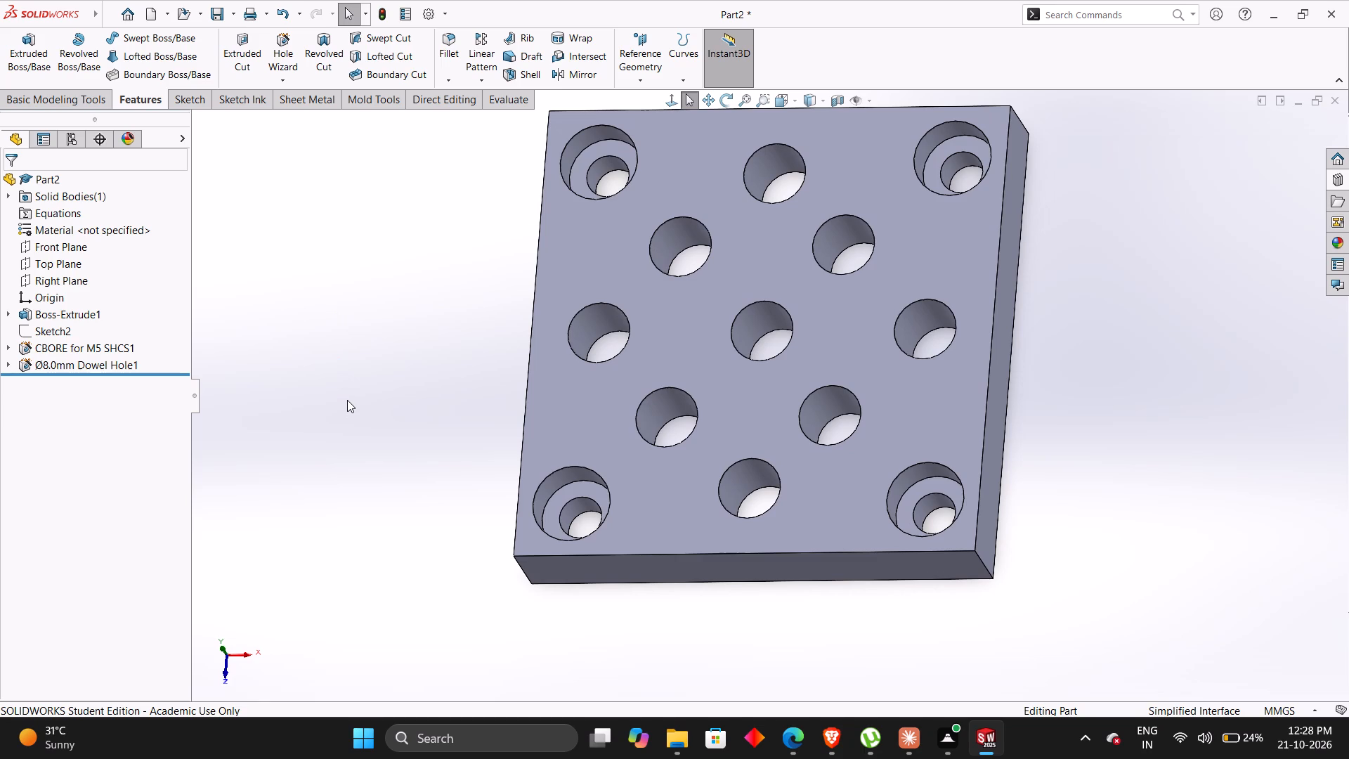
key("ctrl+7")
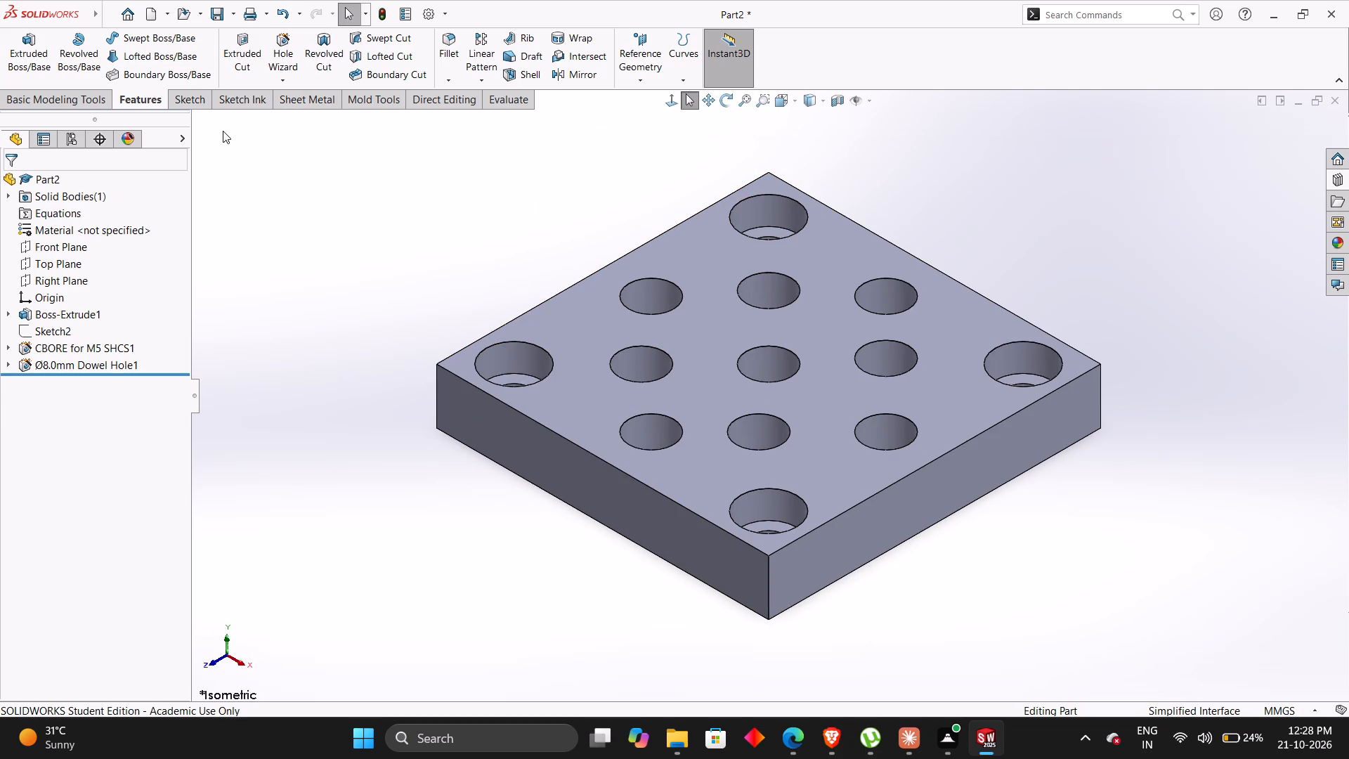
Save the part in the FUJI folder as "Square Mounting Plate with Diagonal Hole Grid and Counterbored Corners", copying the name from the Claude chat.
key("ctrl+s")
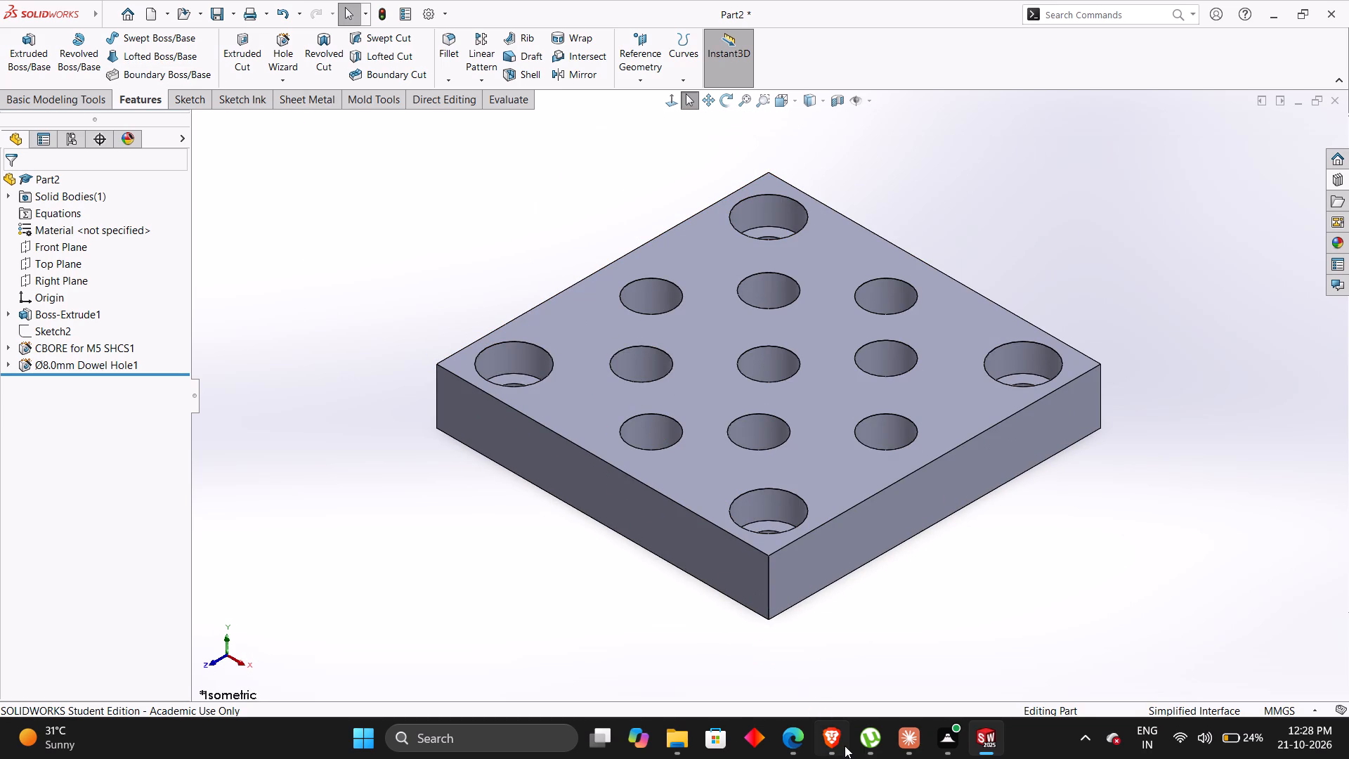
left_click(840, 744)
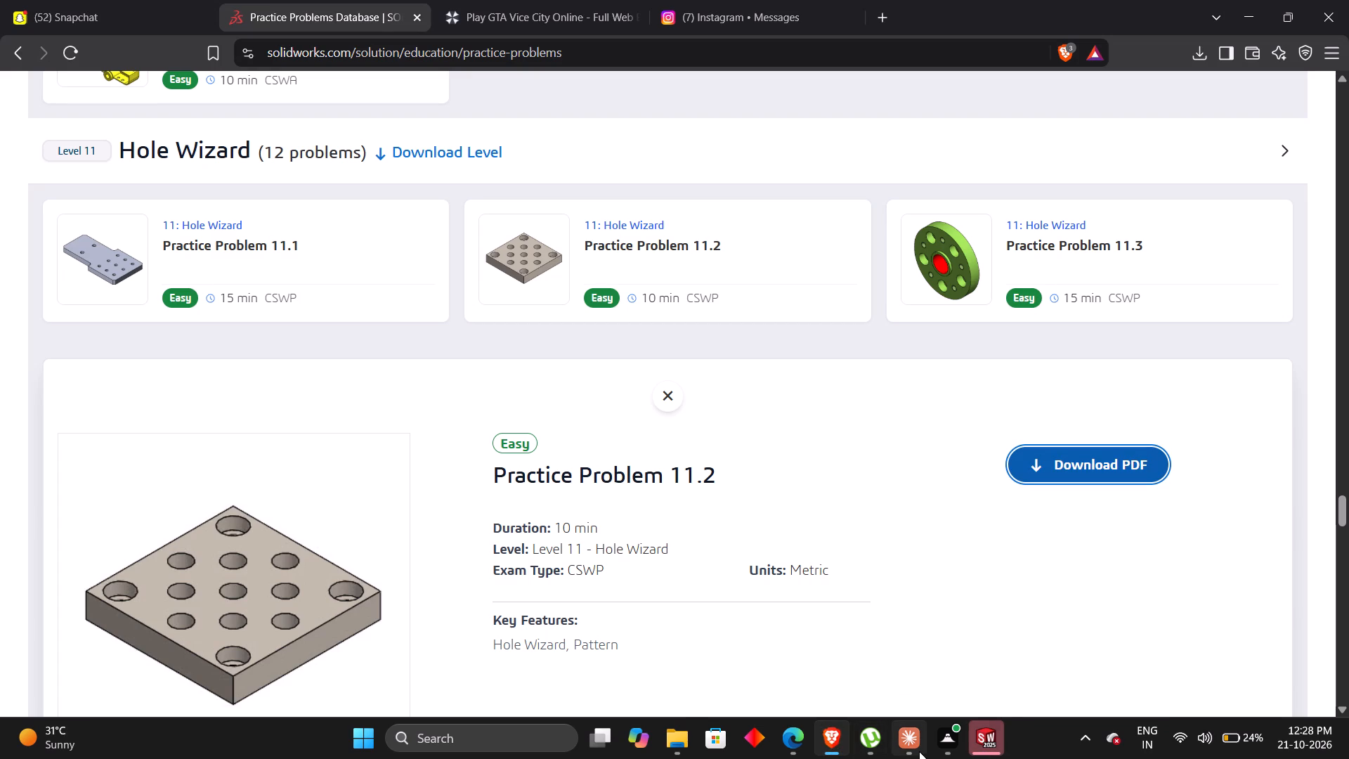
left_click(916, 748)
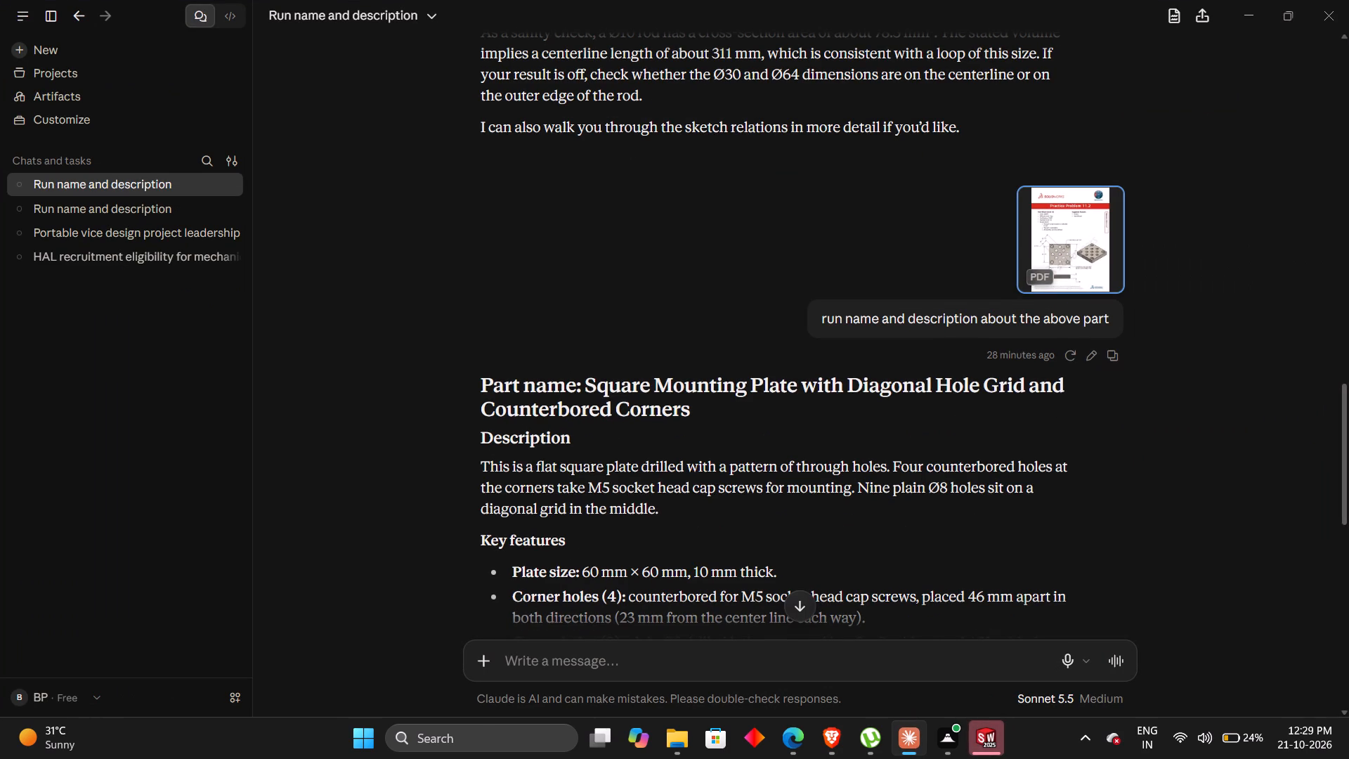
scroll(618, 401, "up", 2)
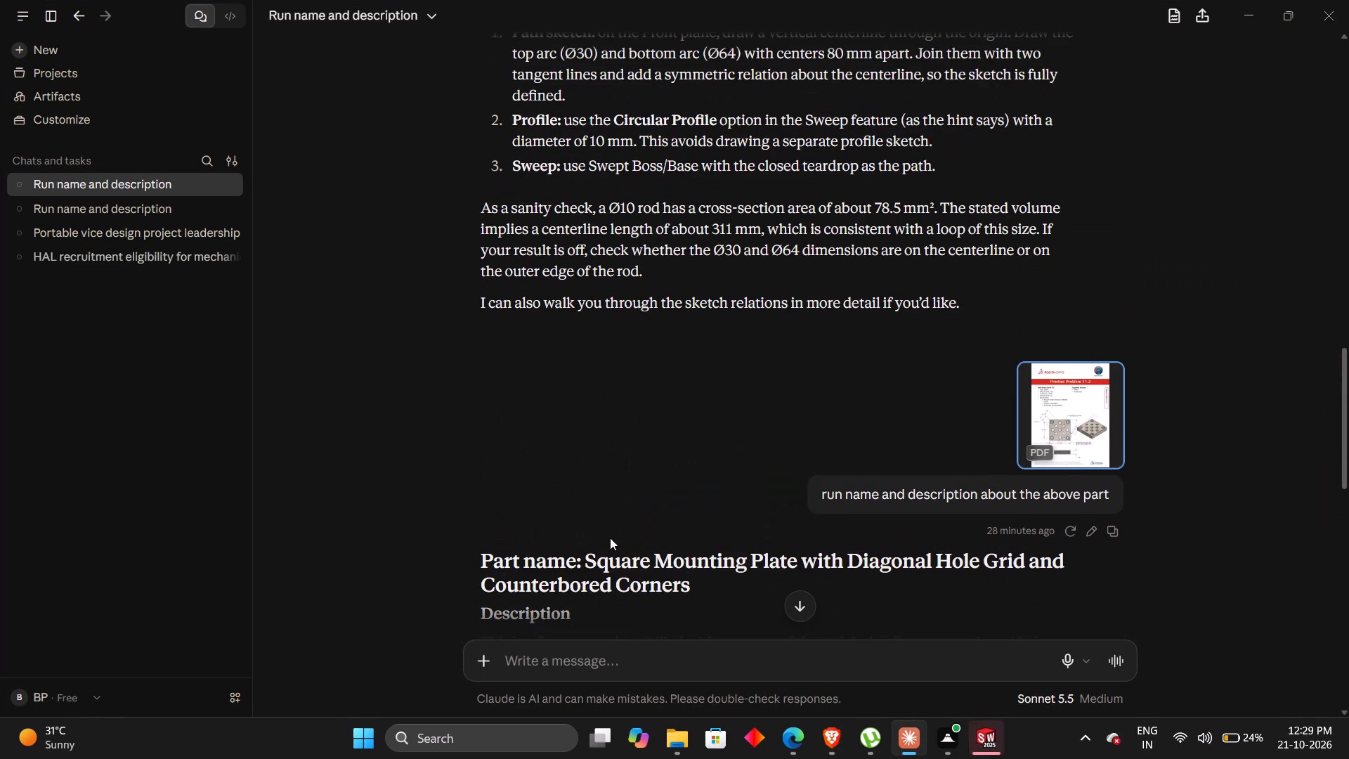
left_click_drag(585, 561, 646, 569)
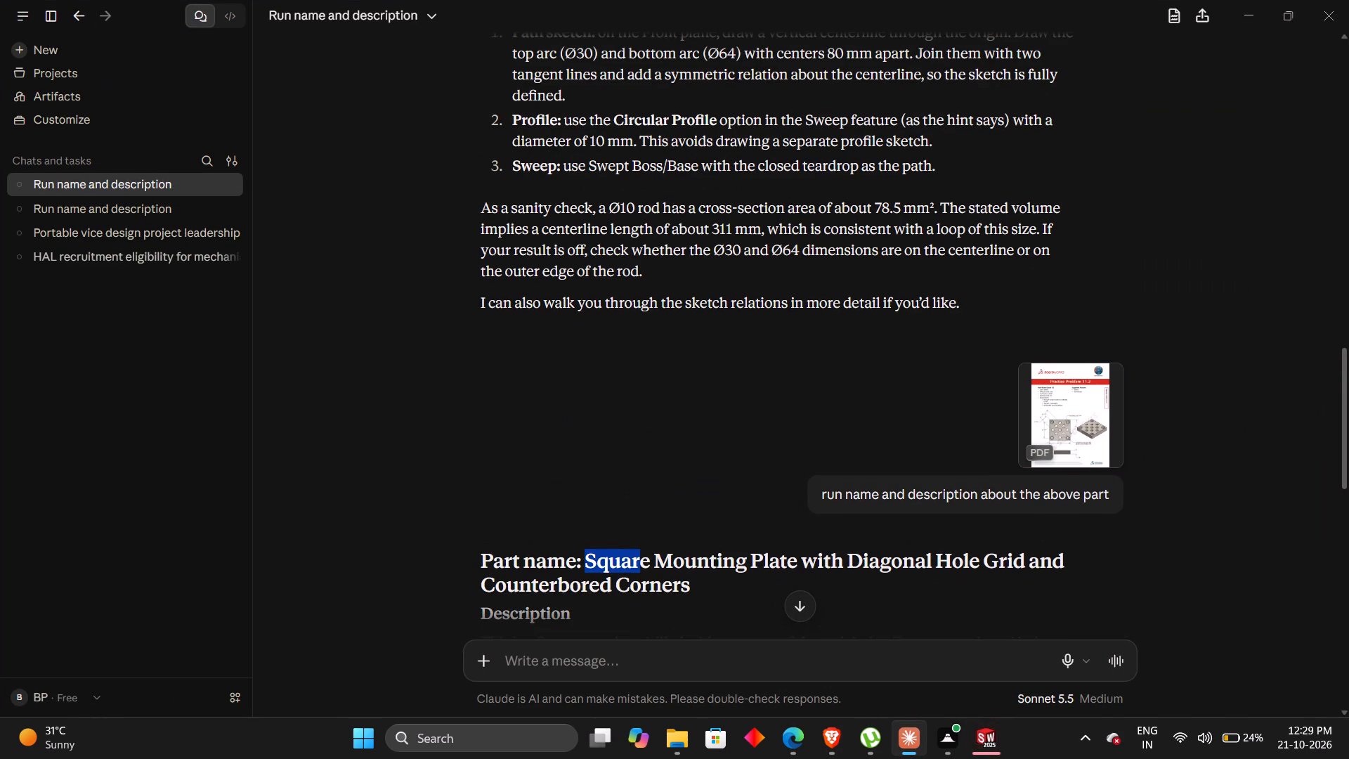
left_click_drag(646, 569, 710, 590)
key("ctrl+c")
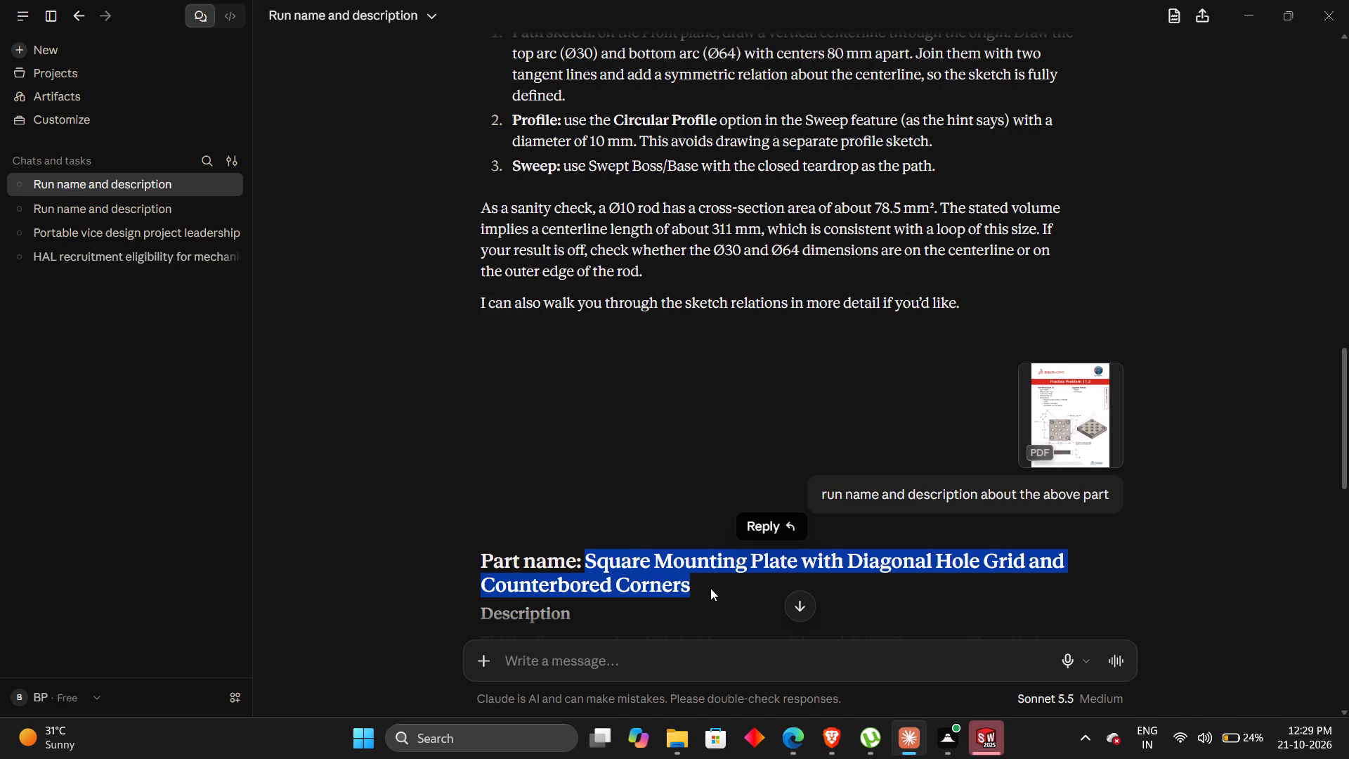
left_click(979, 738)
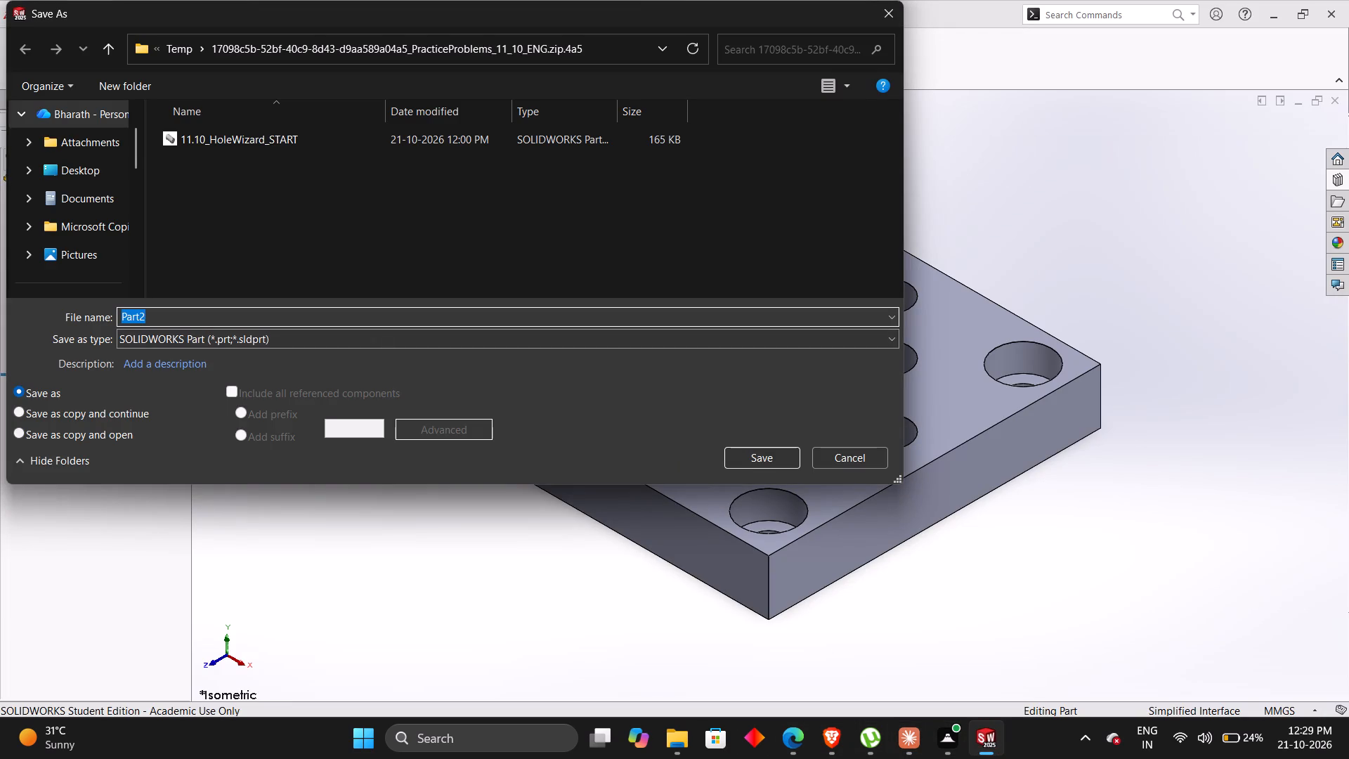
key("ctrl+v")
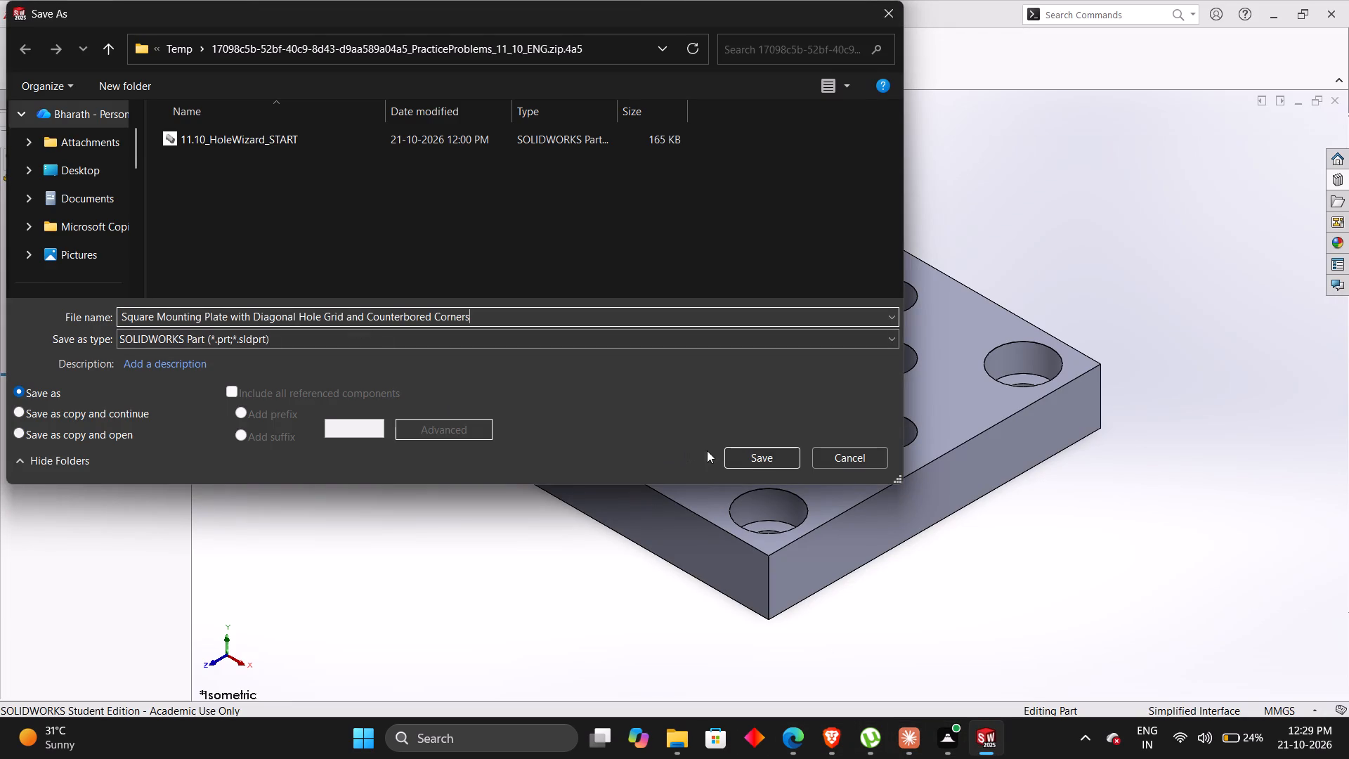
scroll(60, 252, "down", 2)
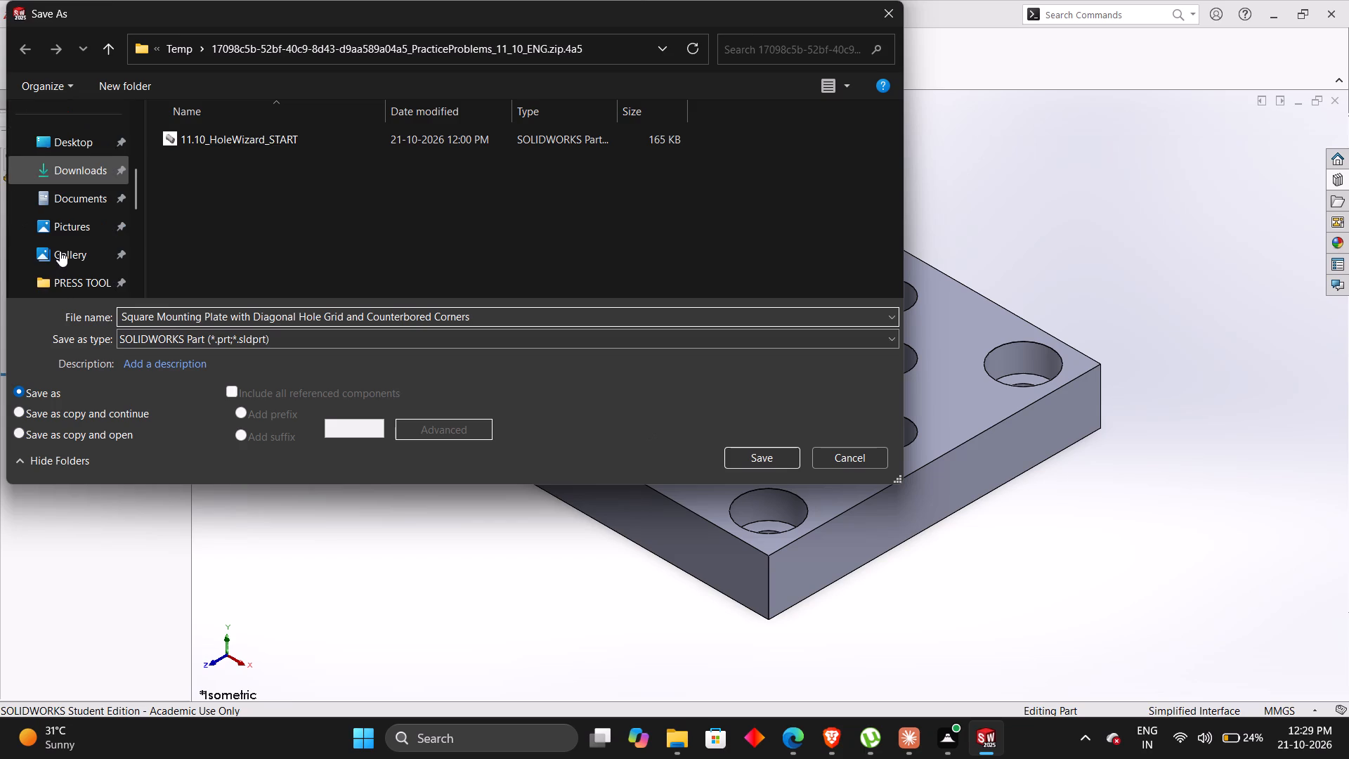
scroll(60, 251, "down", 2)
left_click(77, 151)
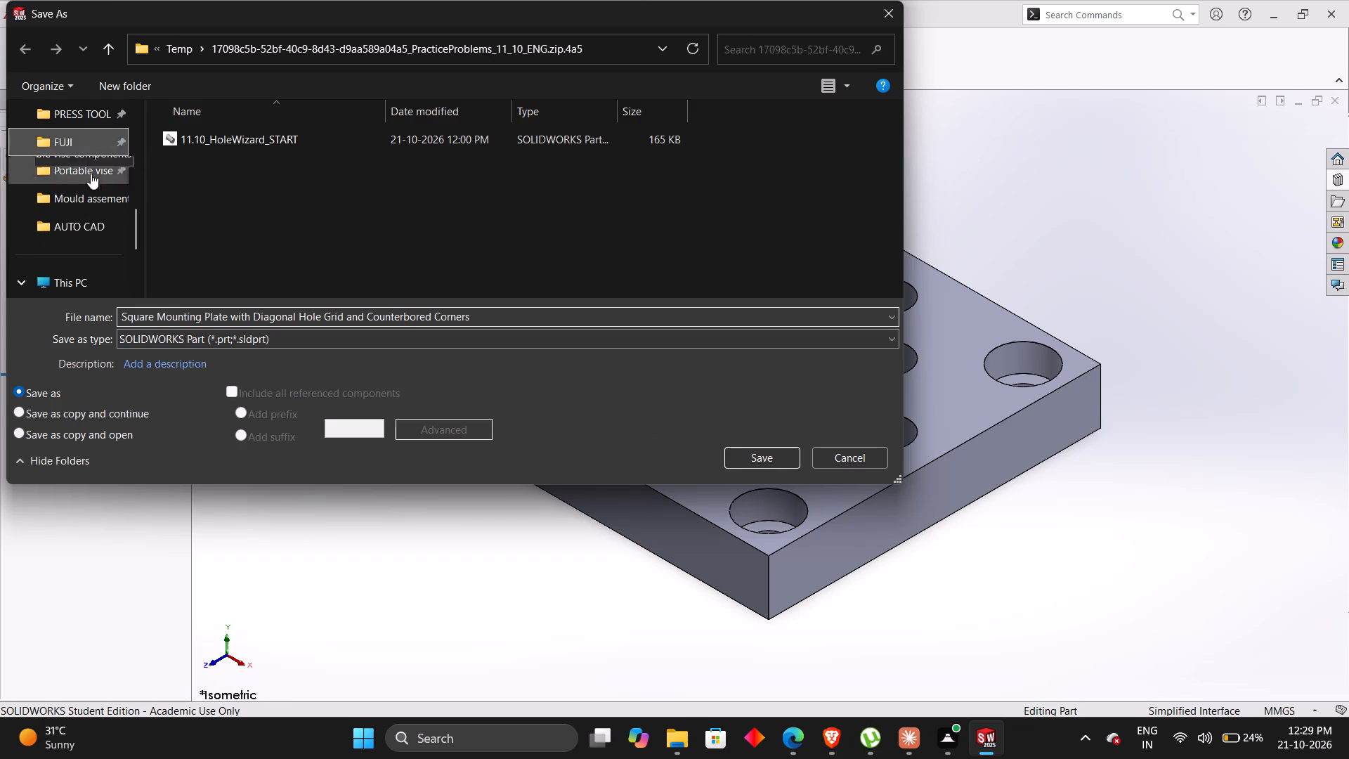
left_click(755, 458)
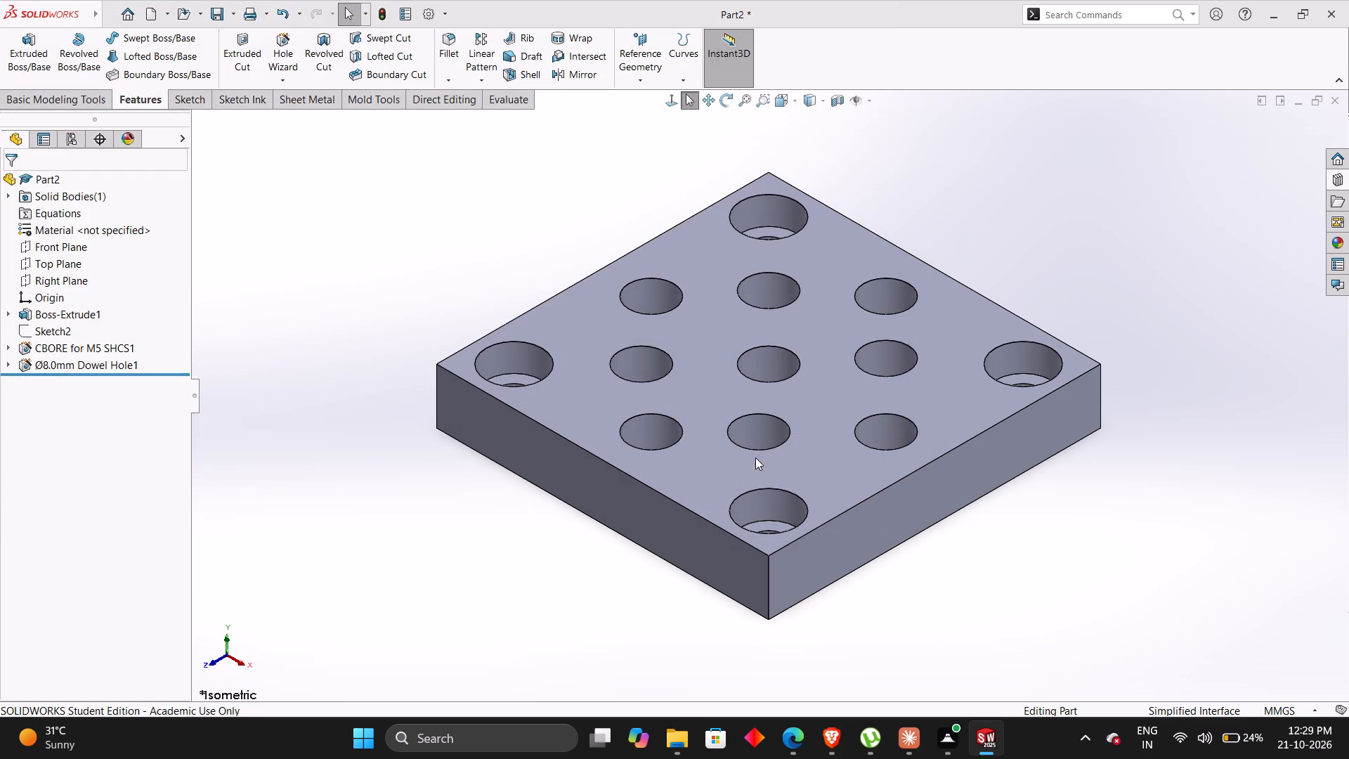
Make a drawing from the part on a standard A3 (ISO) sheet with its sheet format displayed.
left_click(171, 16)
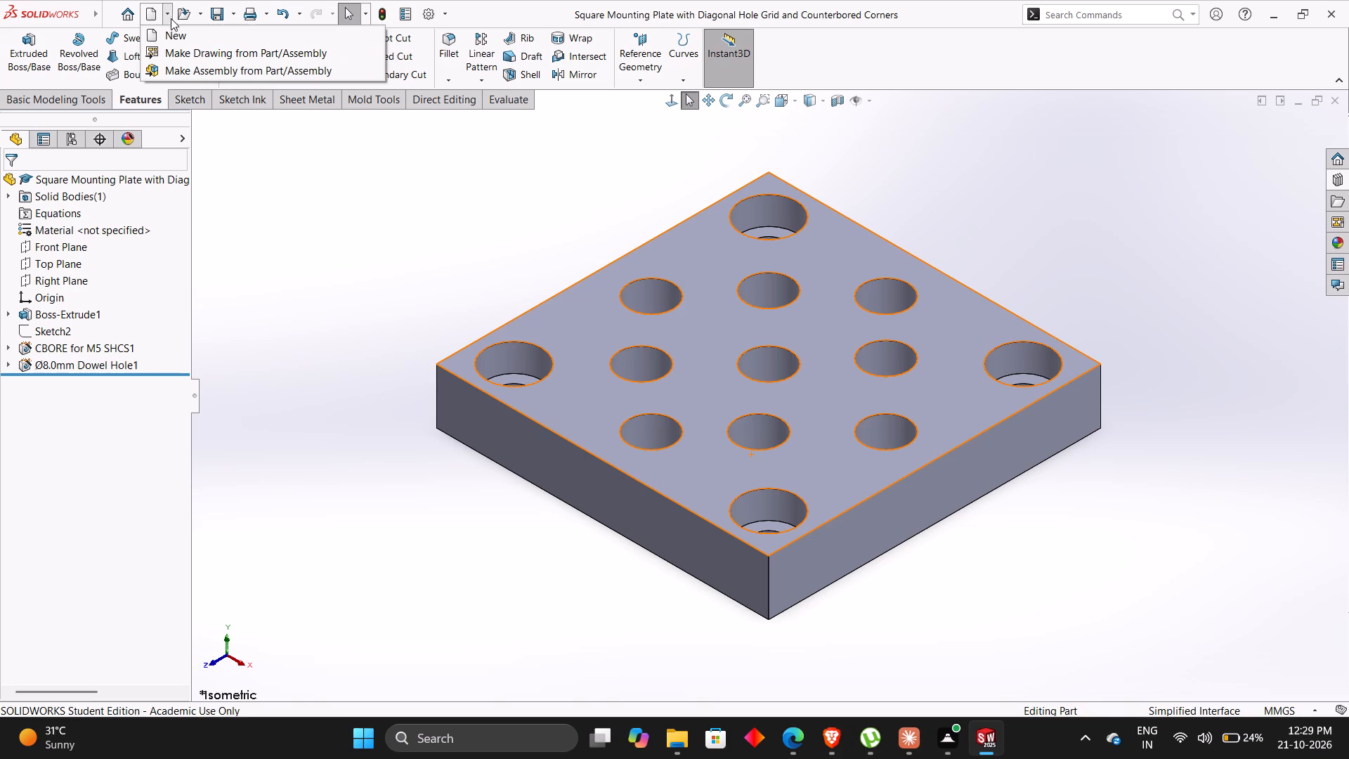
left_click(170, 54)
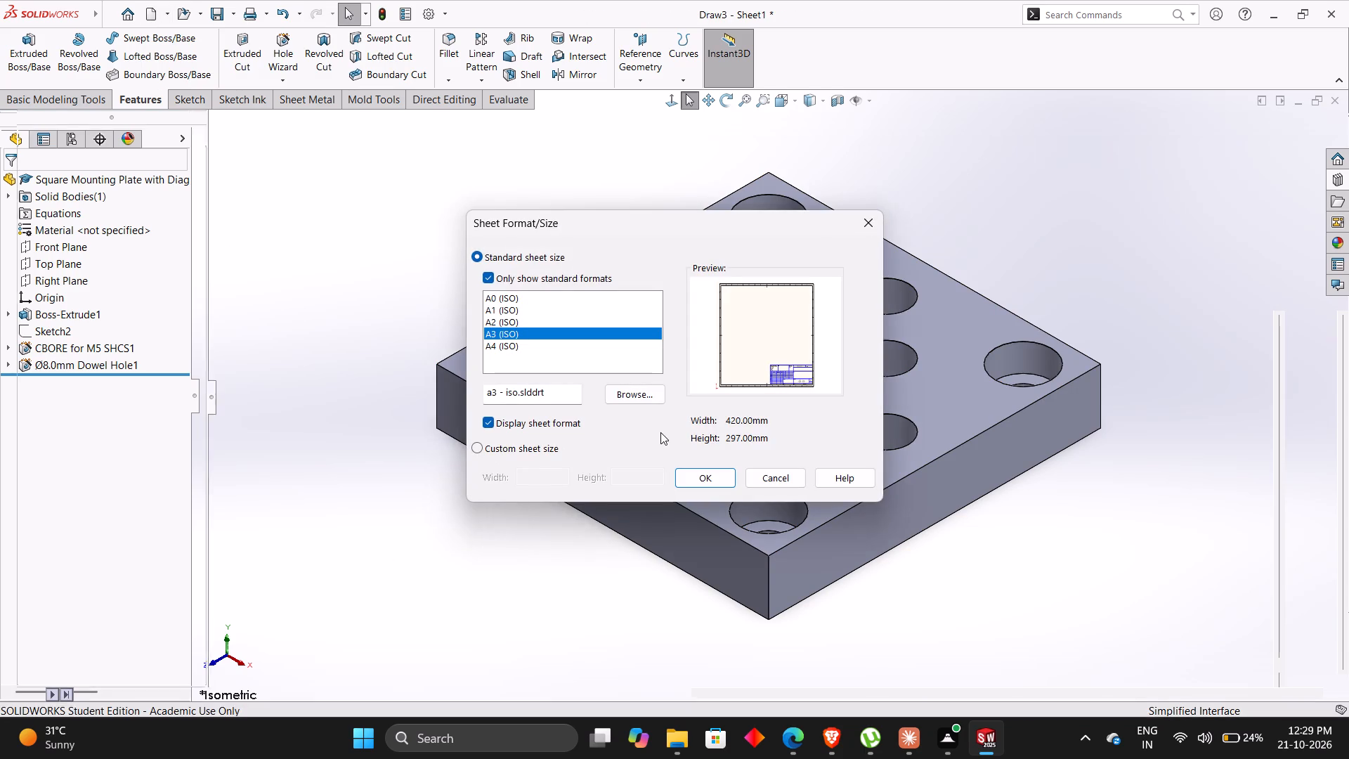
left_click(698, 474)
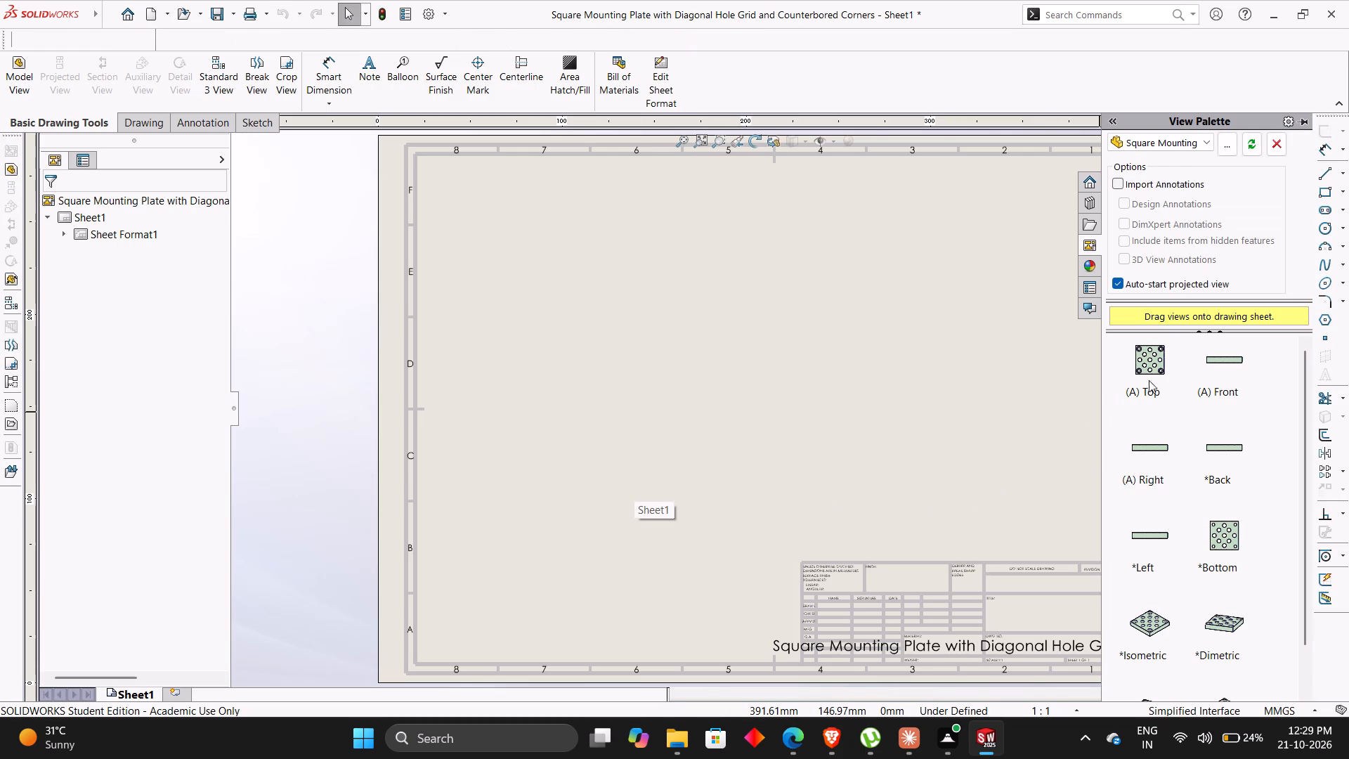
Consult the PracticeProblems_11_2 PDF and place the plate's Top view, without projected views, in the sheet's lower-left area.
key("alt+Tab")
key("alt+Tab")
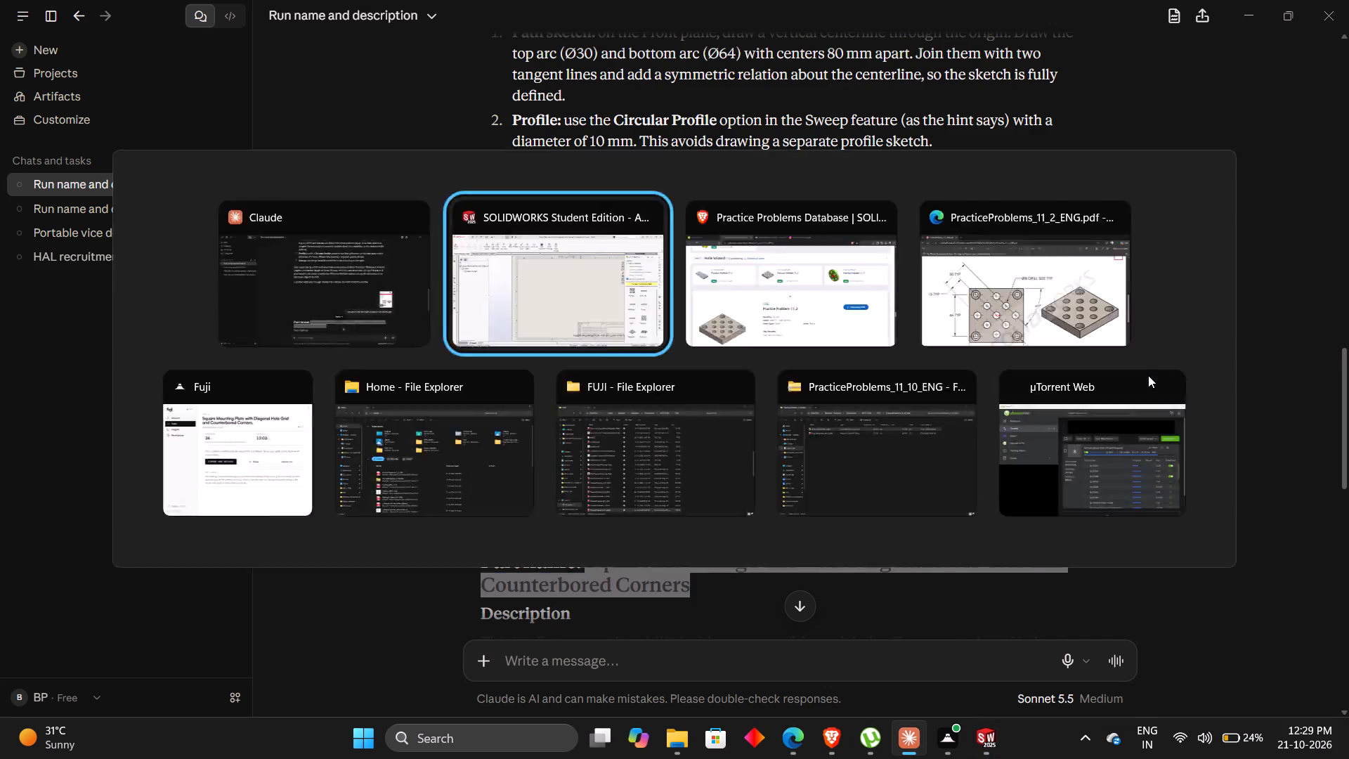
left_click(795, 748)
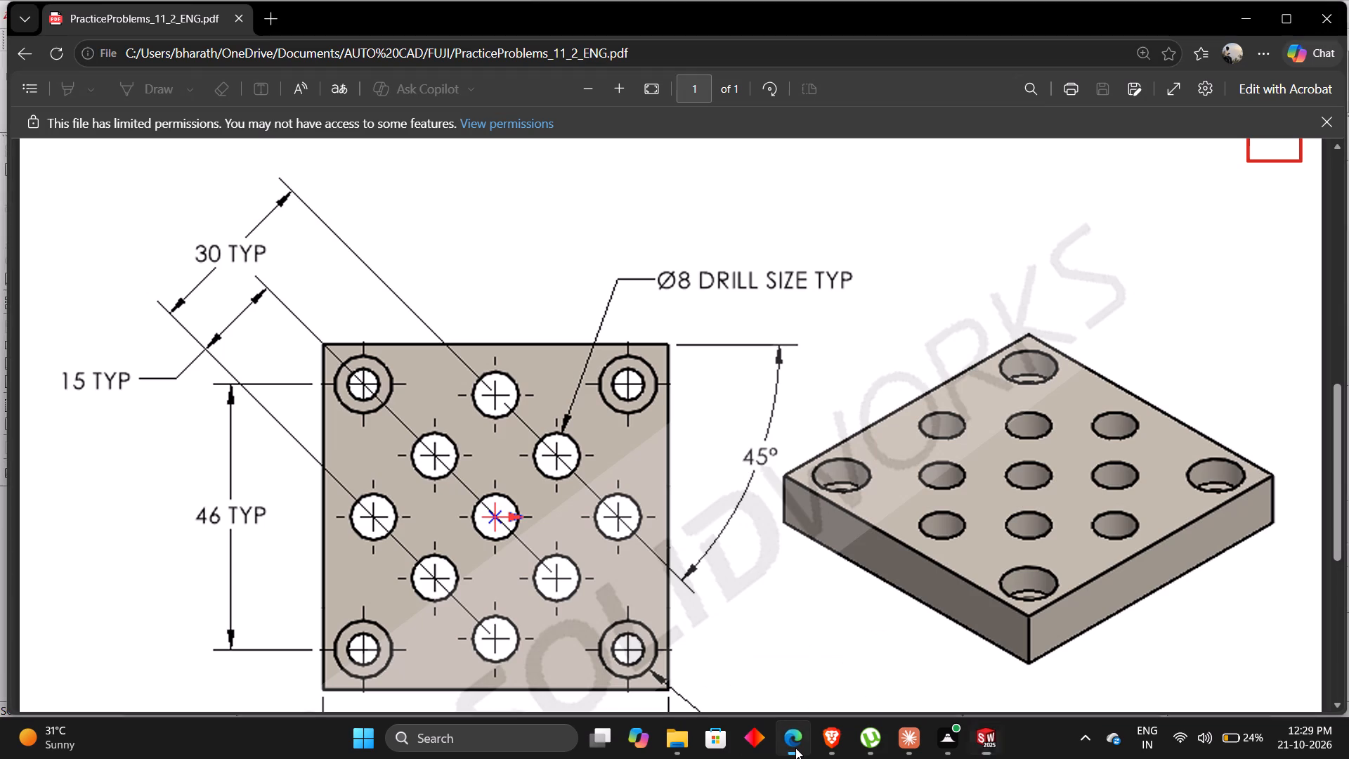
scroll(744, 578, "down", 2)
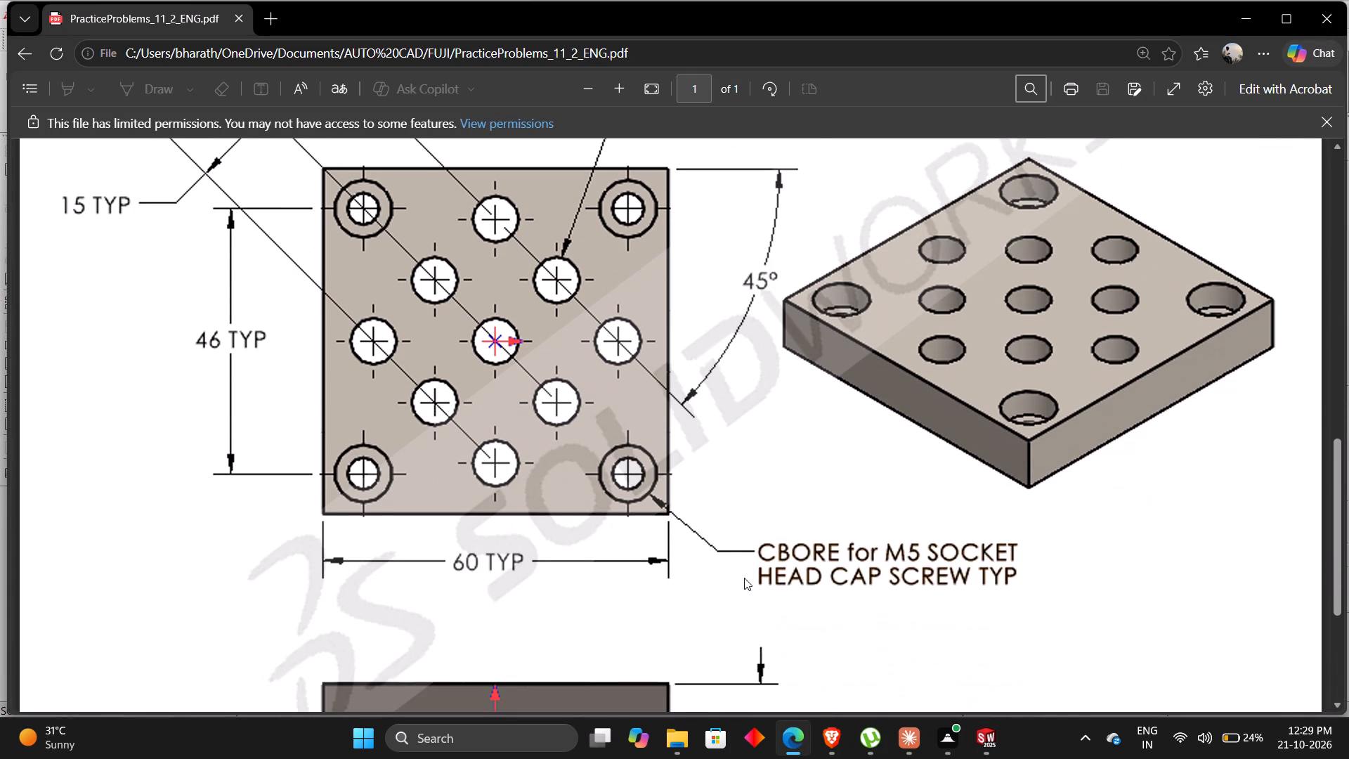
key("alt+Tab")
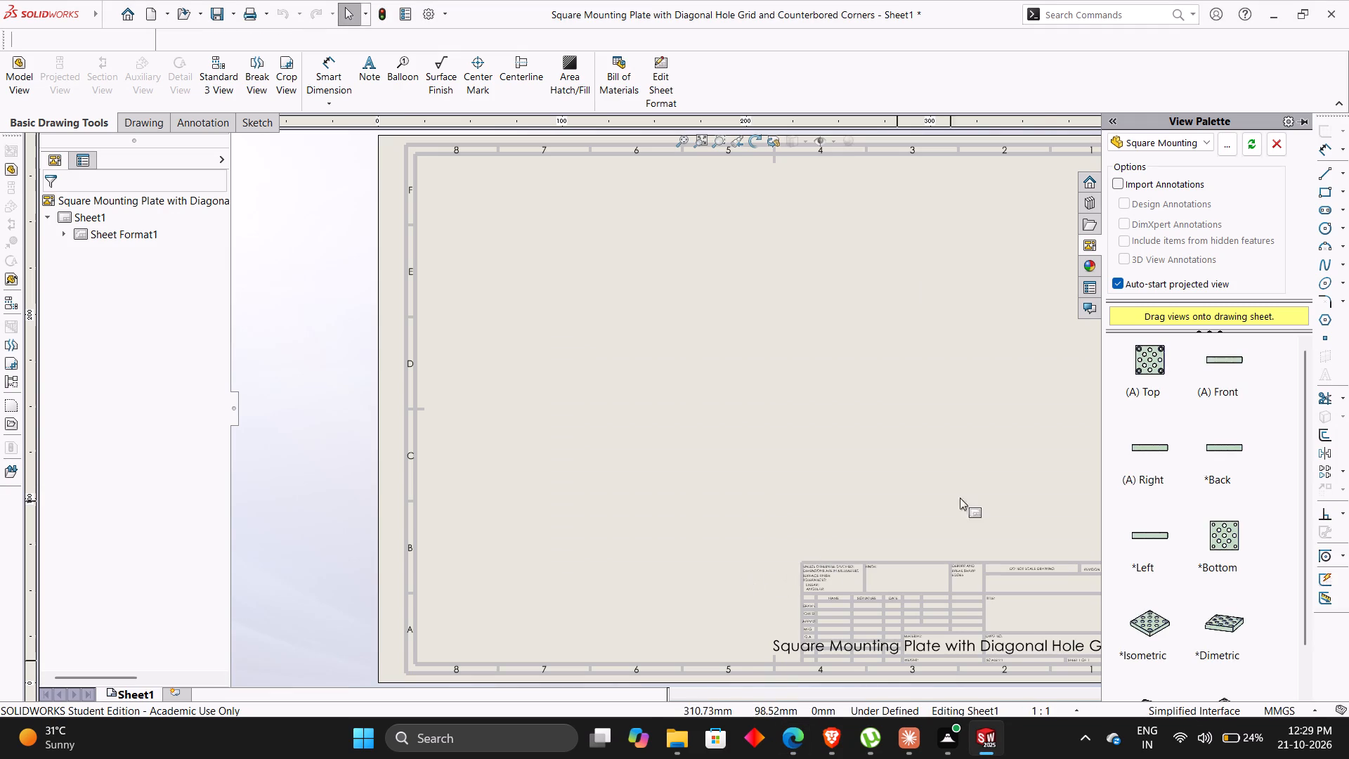
left_click_drag(1151, 363, 906, 377)
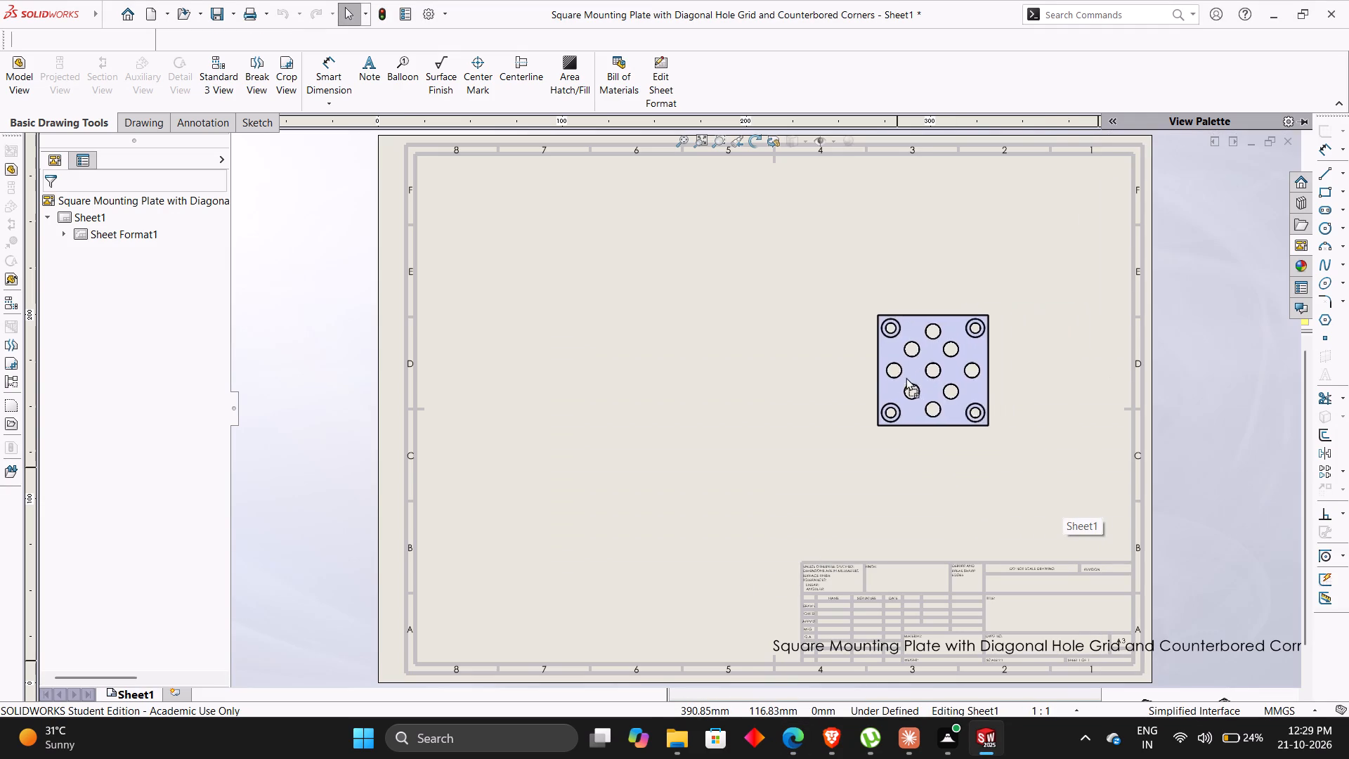
left_click_drag(906, 377, 575, 474)
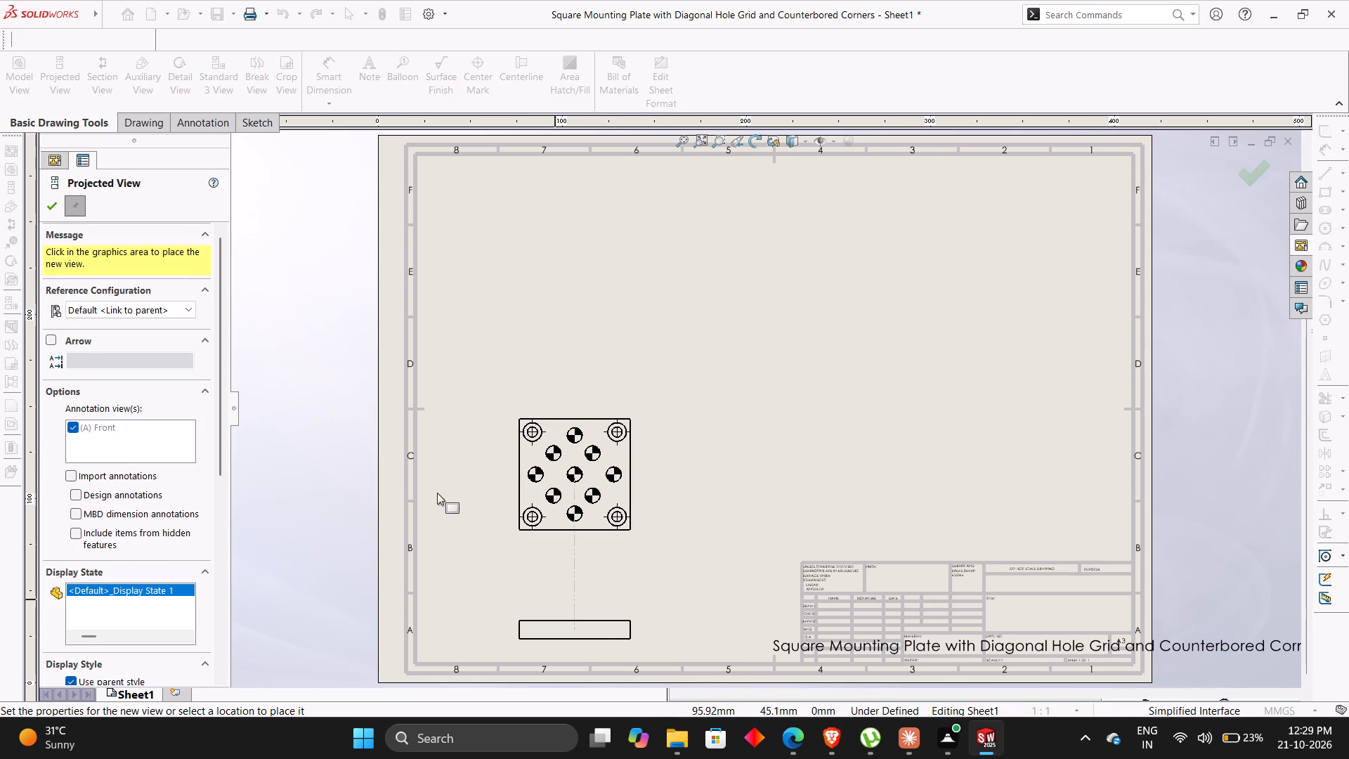
key("Escape")
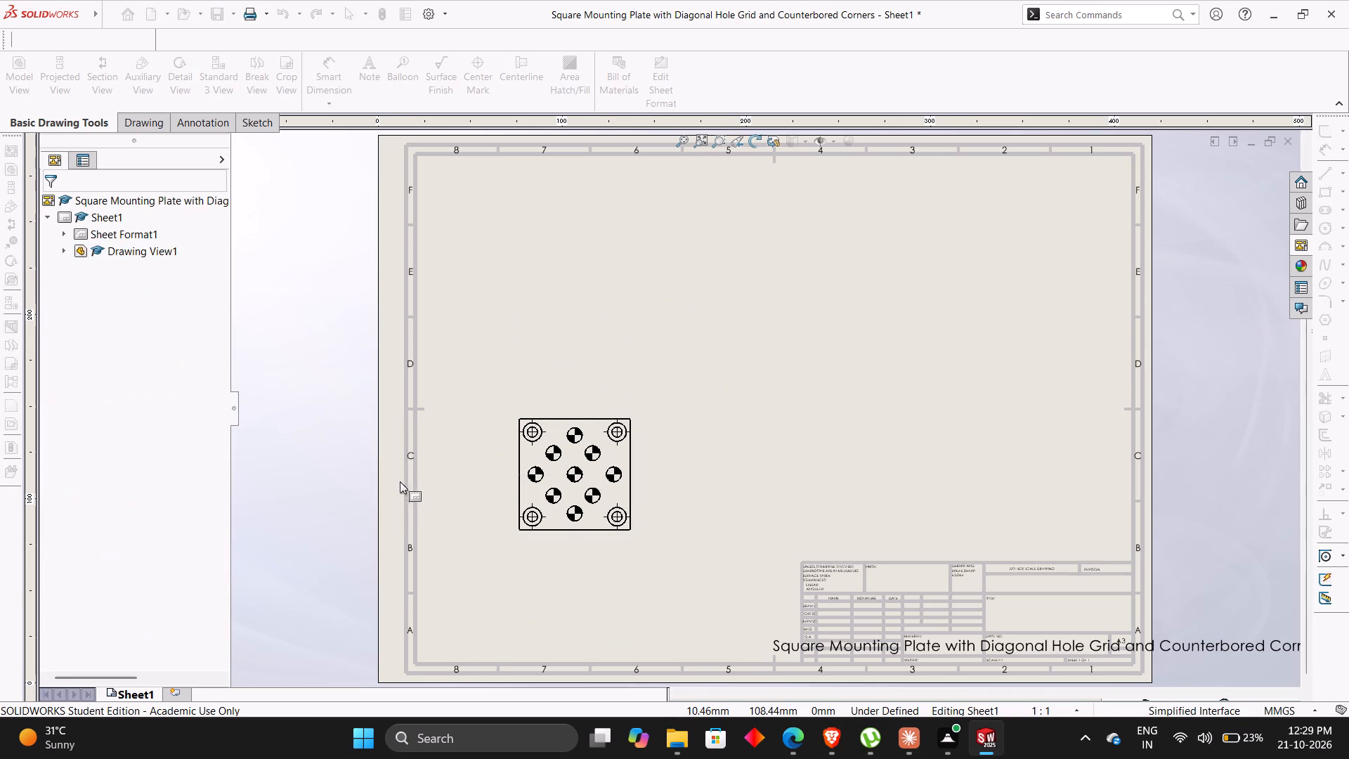
key("Escape")
key("Escape")
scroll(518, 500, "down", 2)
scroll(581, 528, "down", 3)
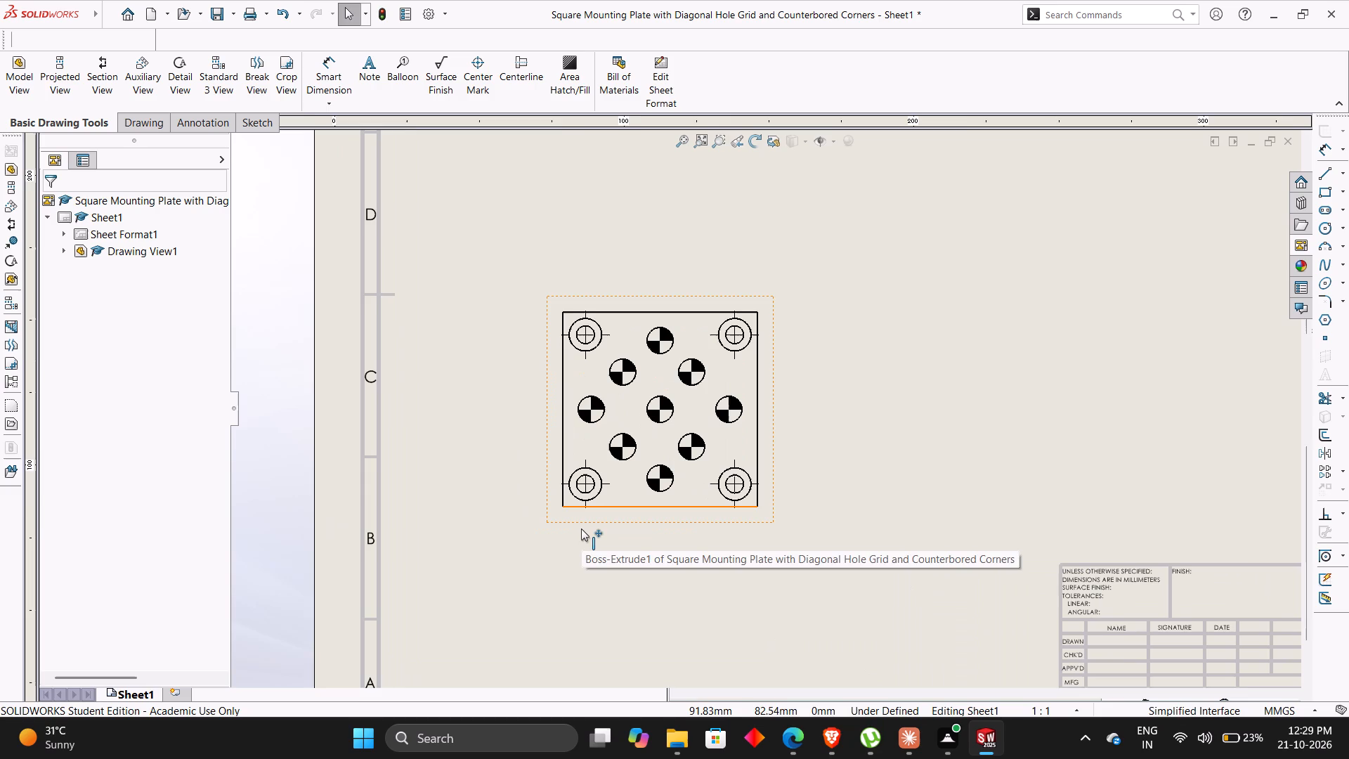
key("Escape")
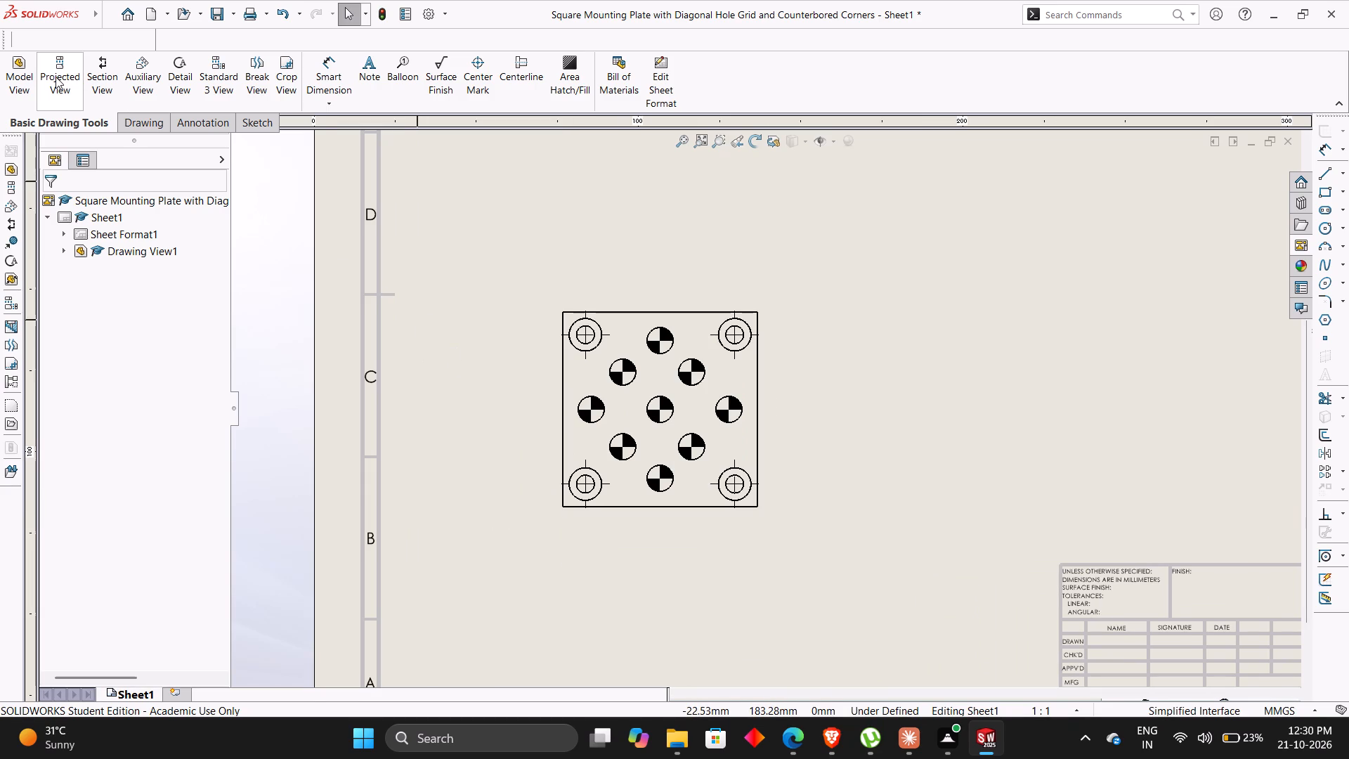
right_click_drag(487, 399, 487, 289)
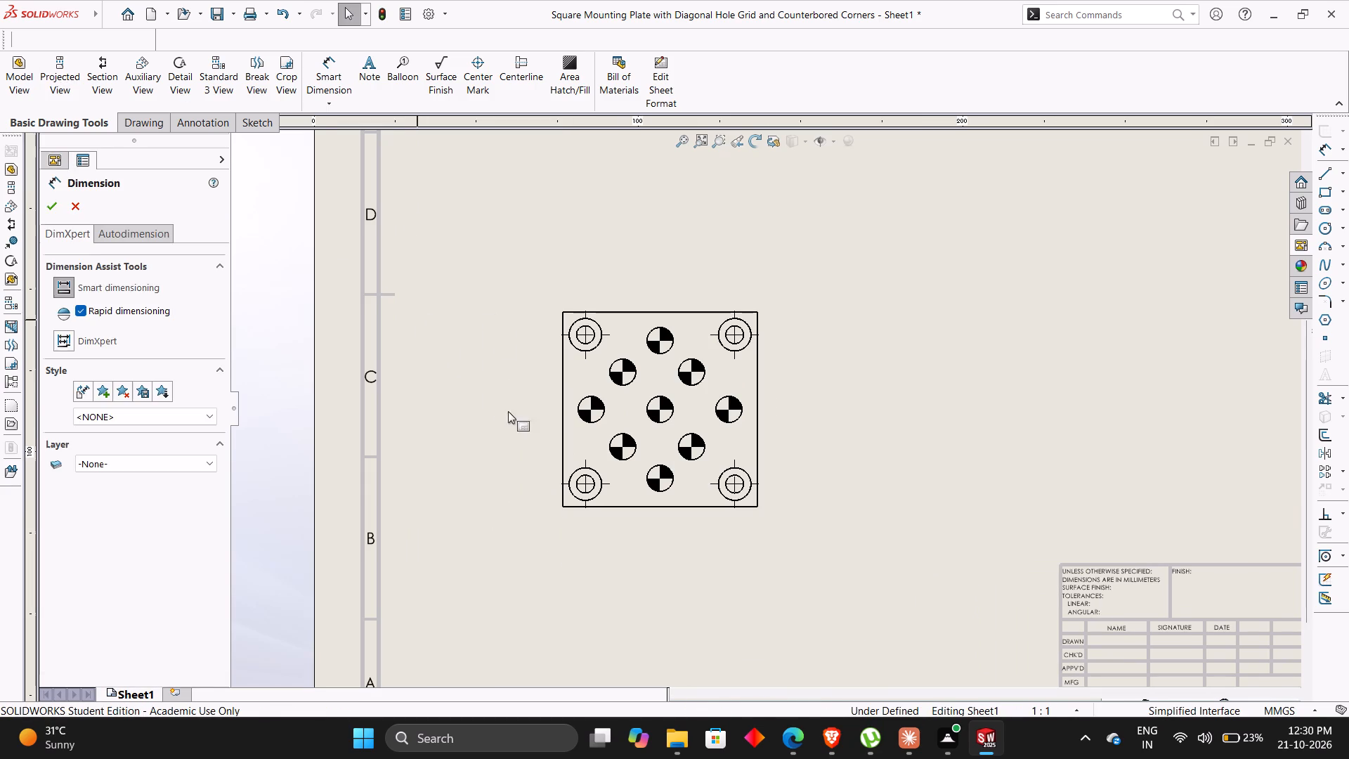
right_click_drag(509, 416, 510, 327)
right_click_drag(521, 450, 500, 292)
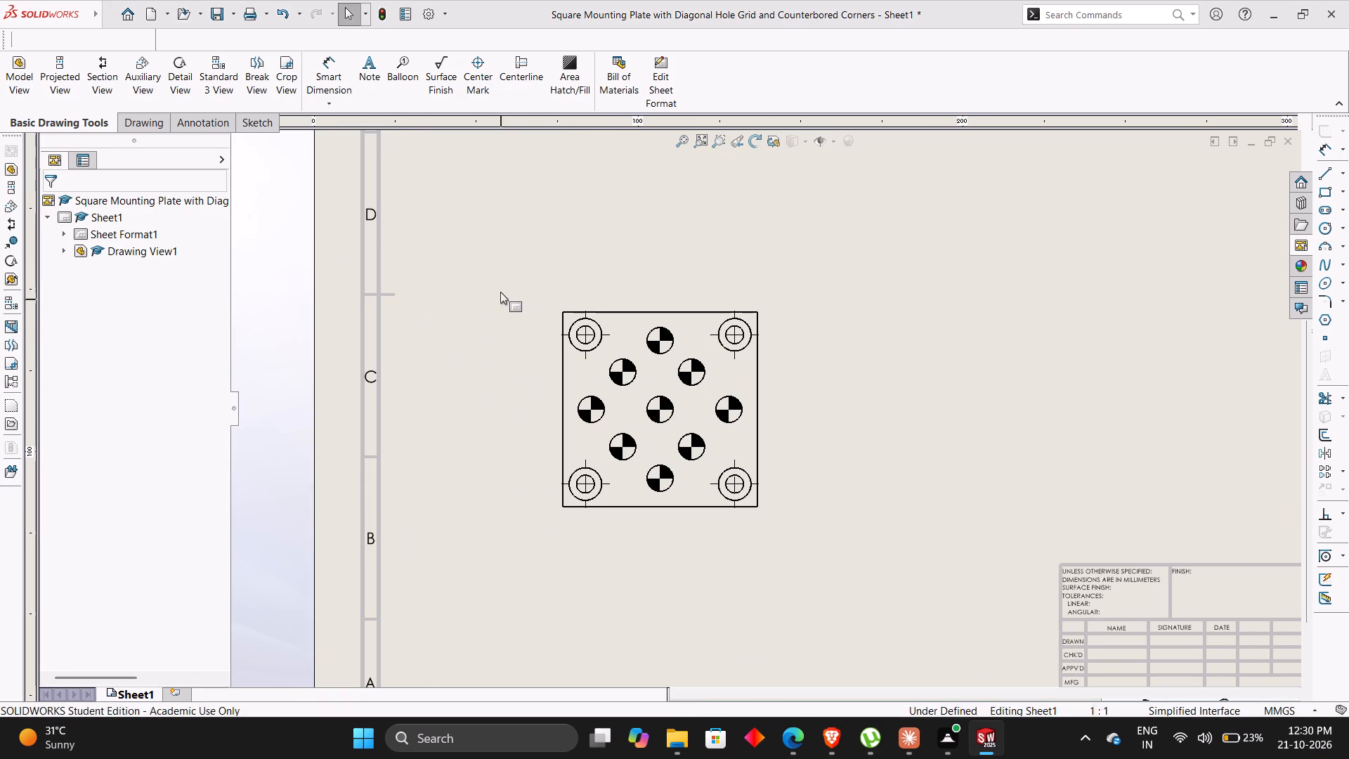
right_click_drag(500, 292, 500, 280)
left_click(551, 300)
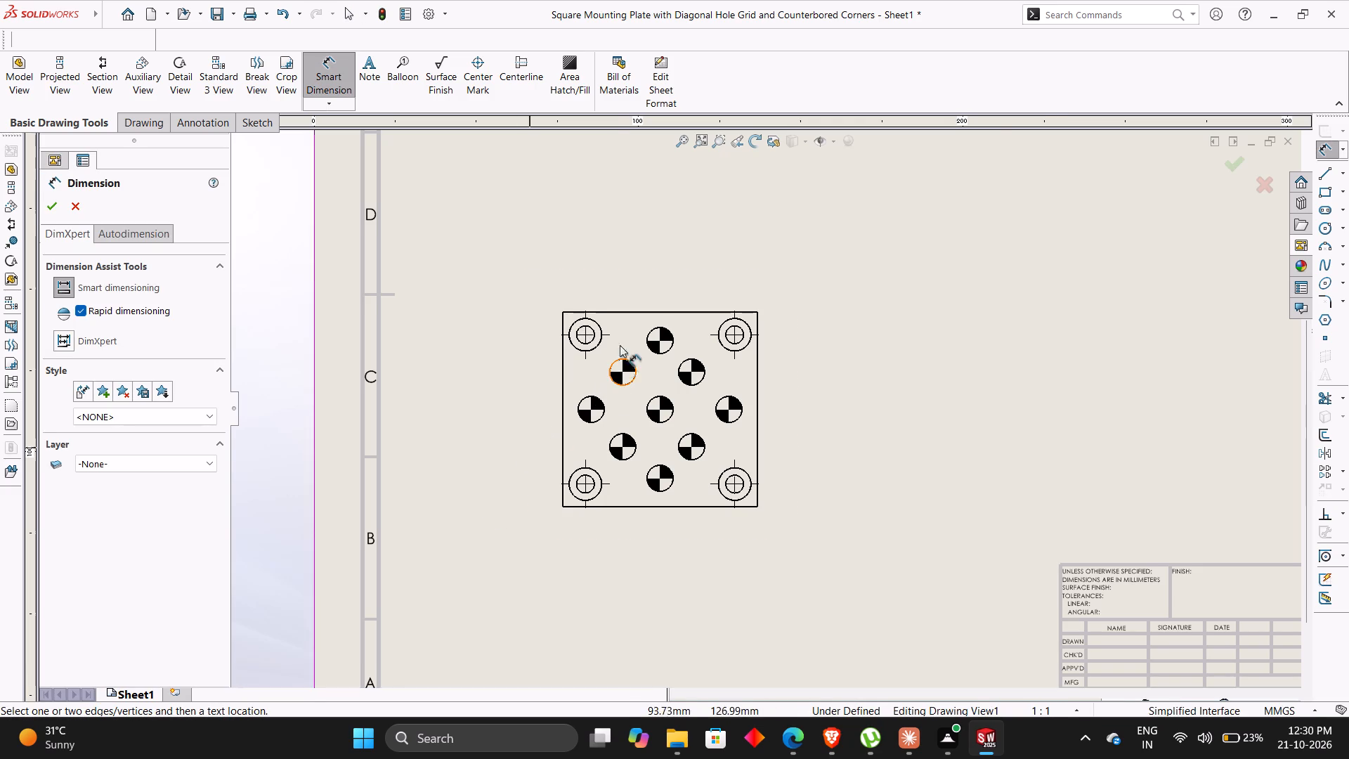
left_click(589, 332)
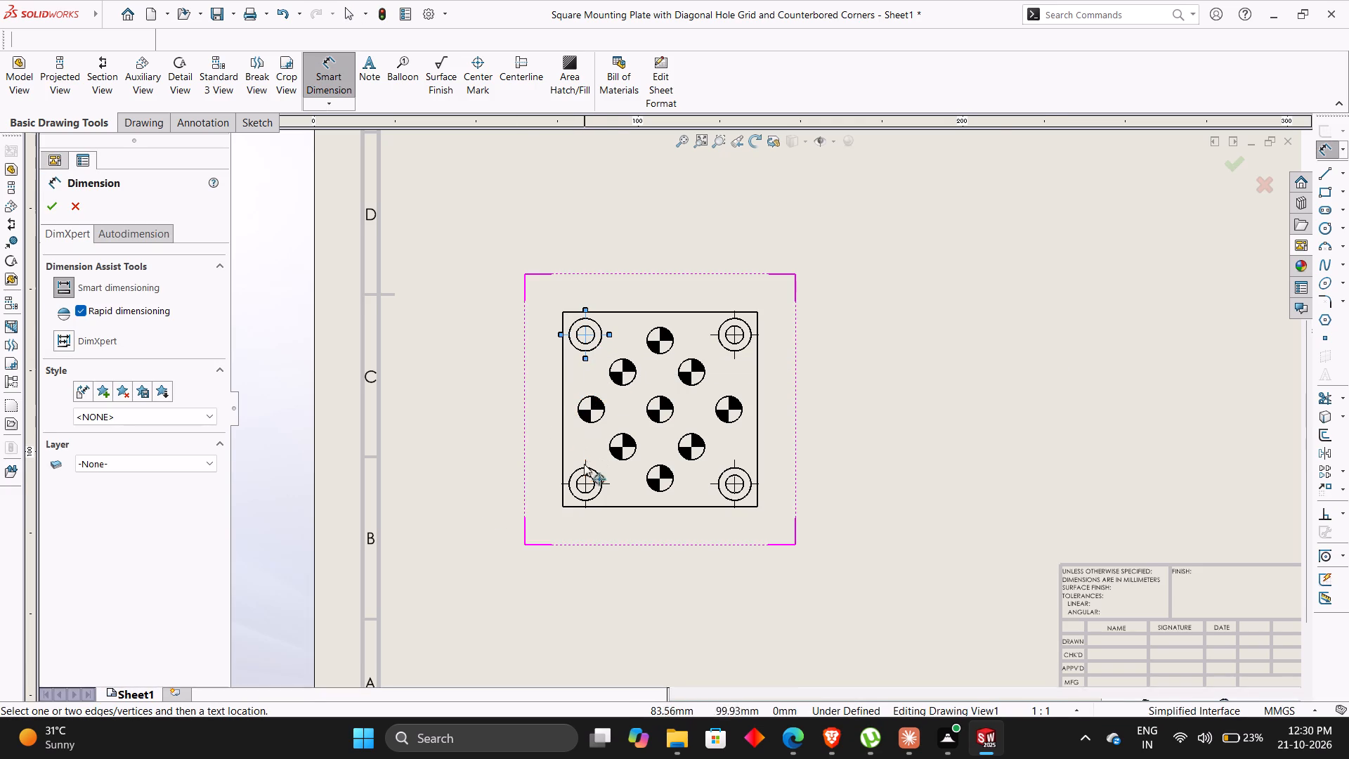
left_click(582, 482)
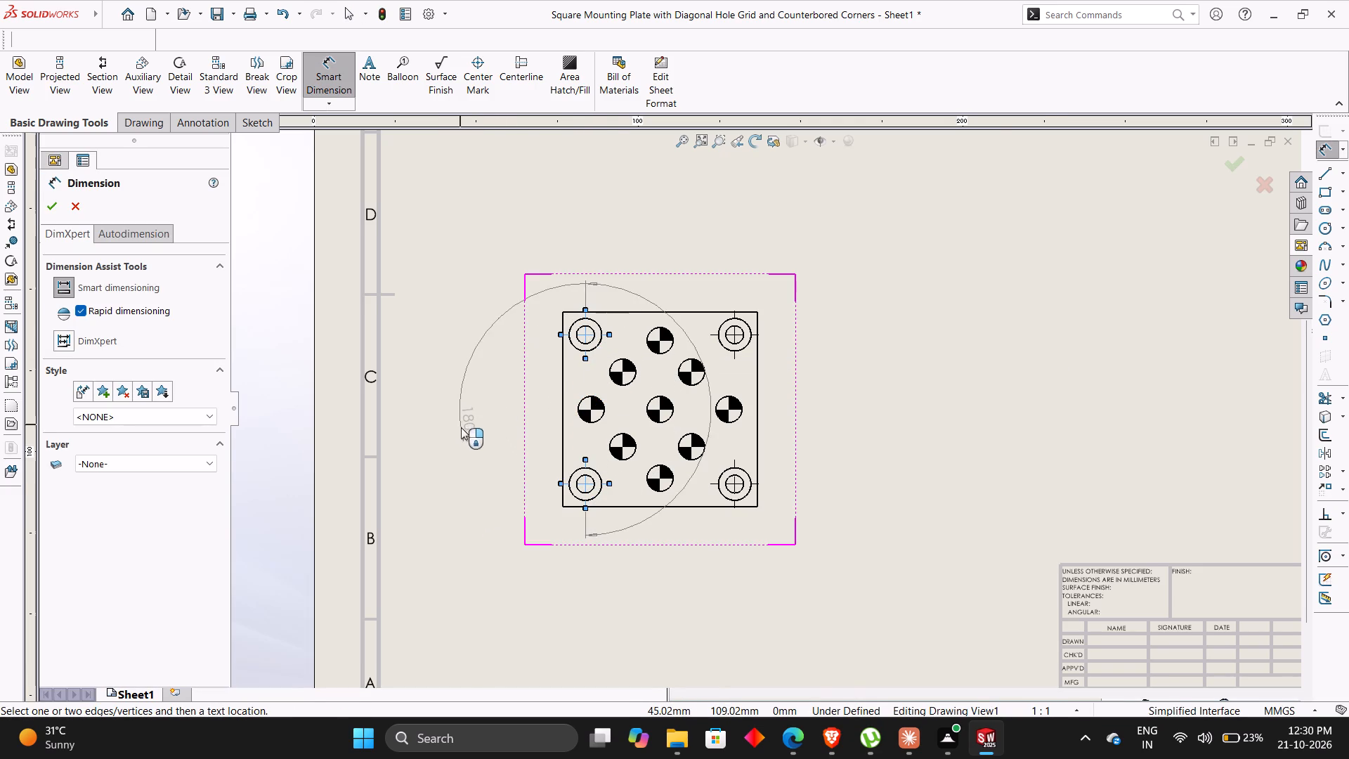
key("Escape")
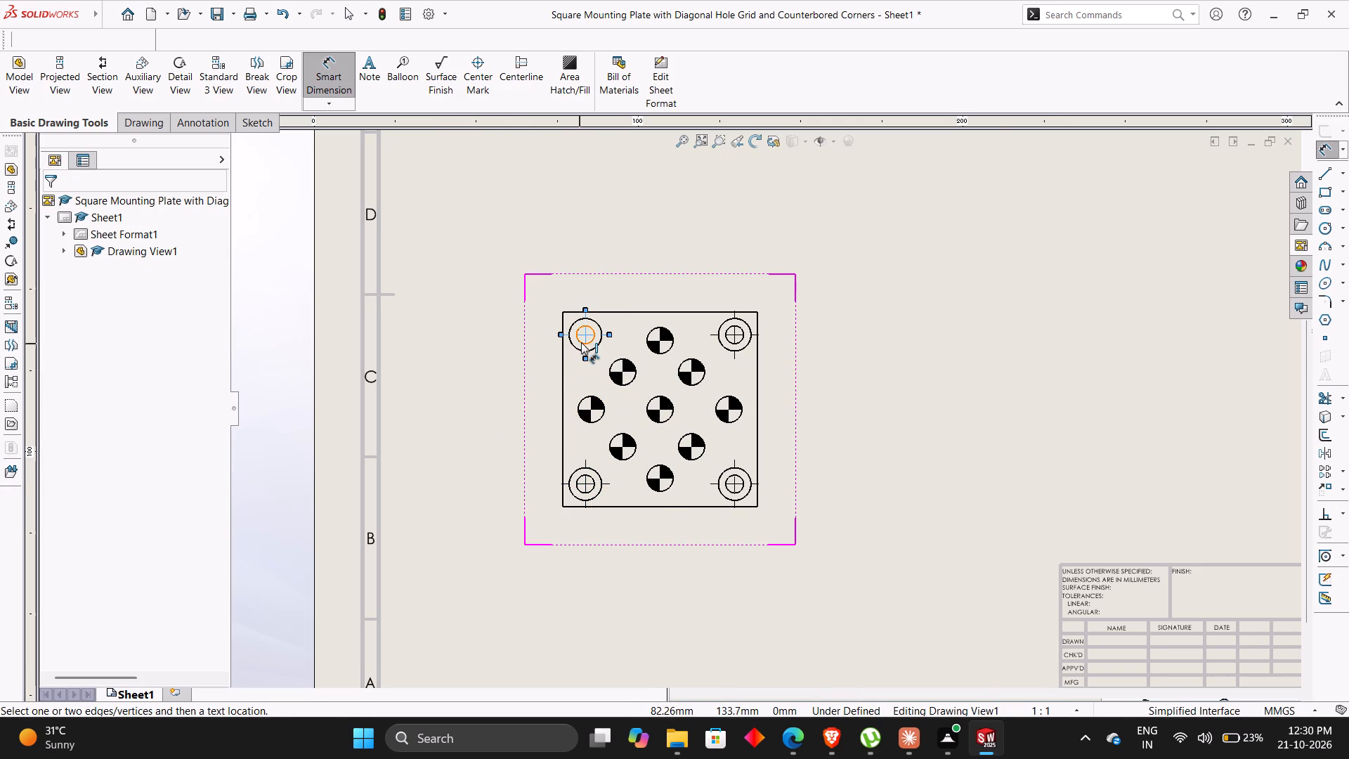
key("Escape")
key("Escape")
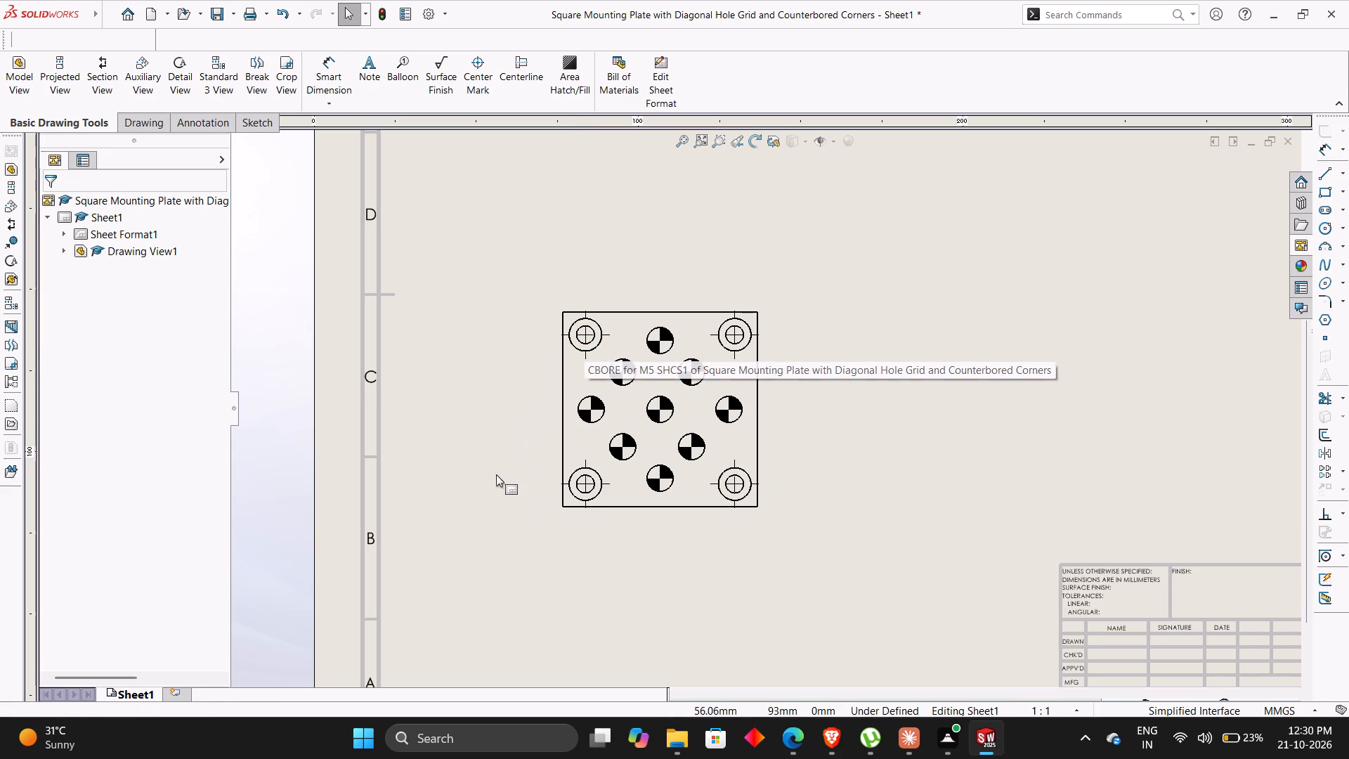
Dimension the vertical spacing between the two left counterbored holes from their centre marks, placing the dimension left of the plate.
right_click_drag(496, 474, 494, 354)
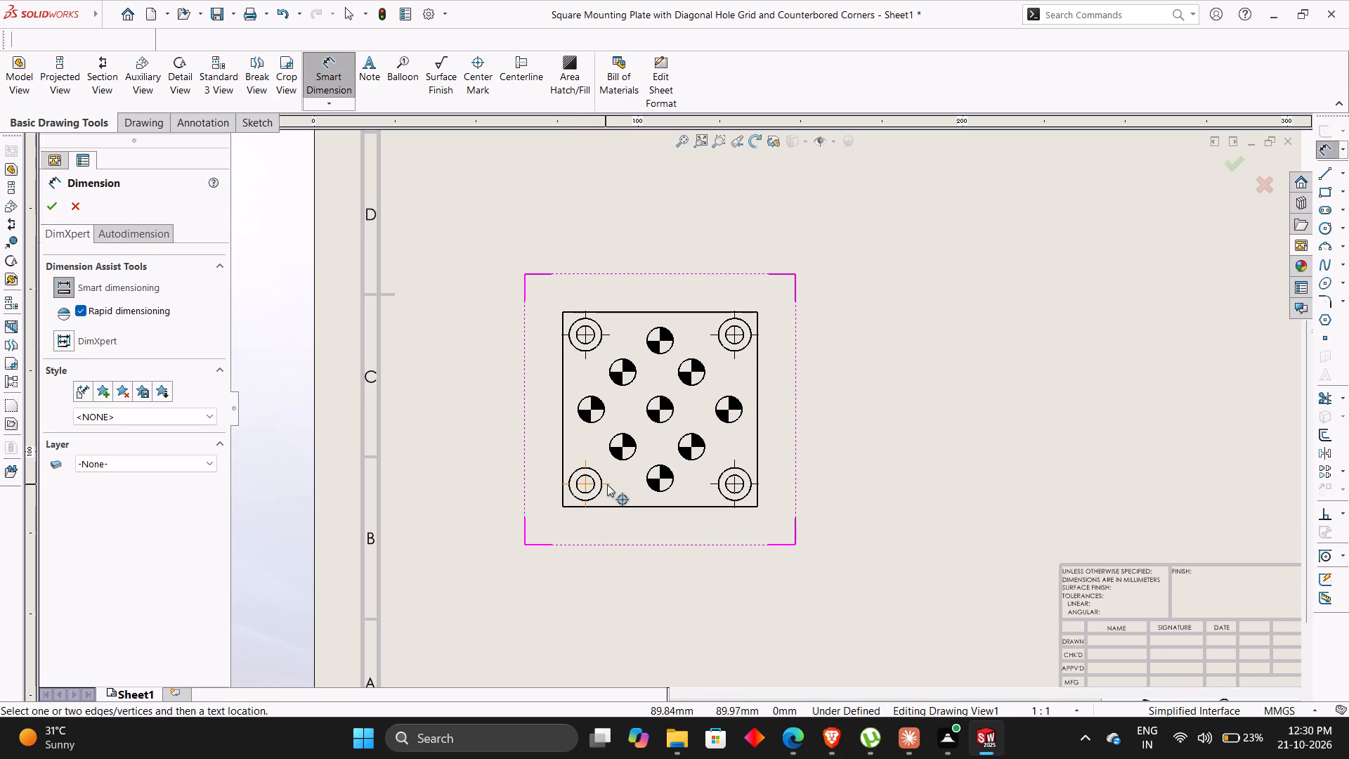
left_click(610, 483)
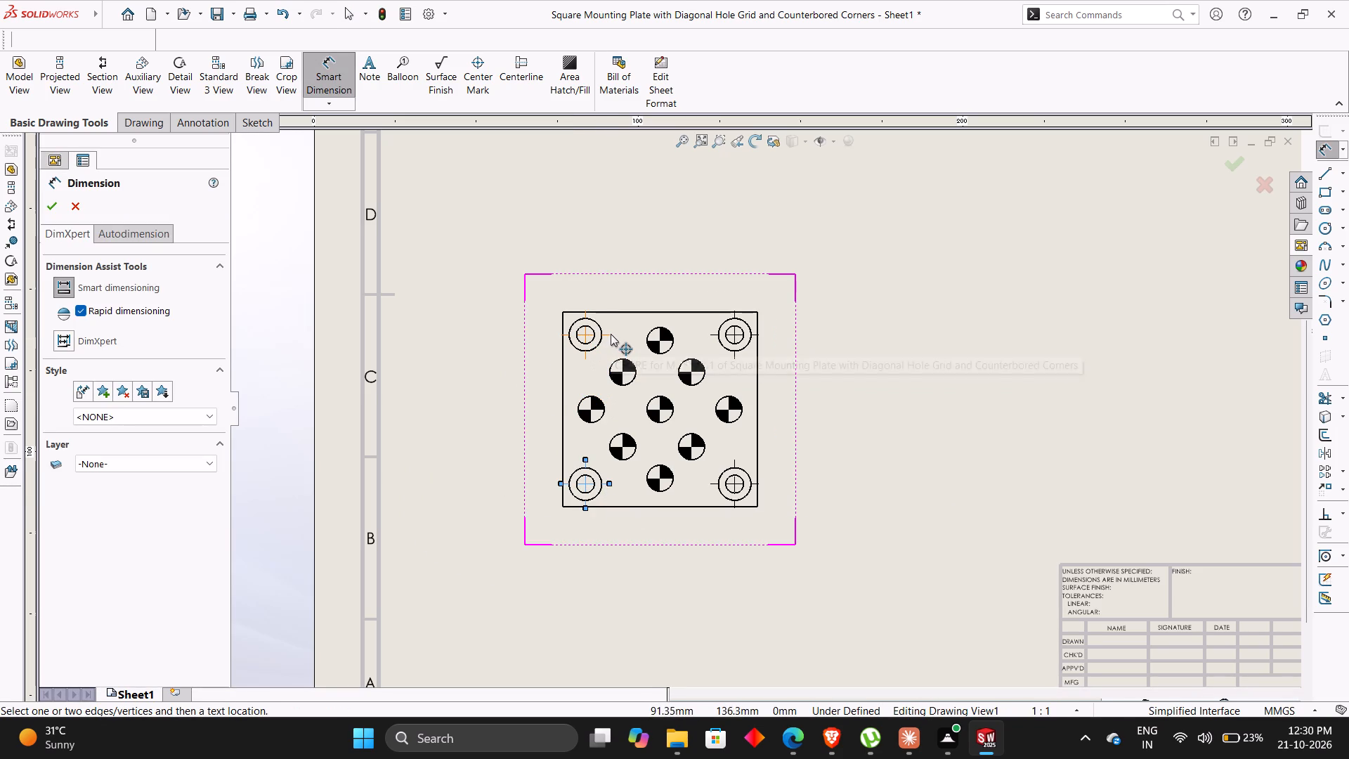
left_click(611, 334)
left_click(457, 410)
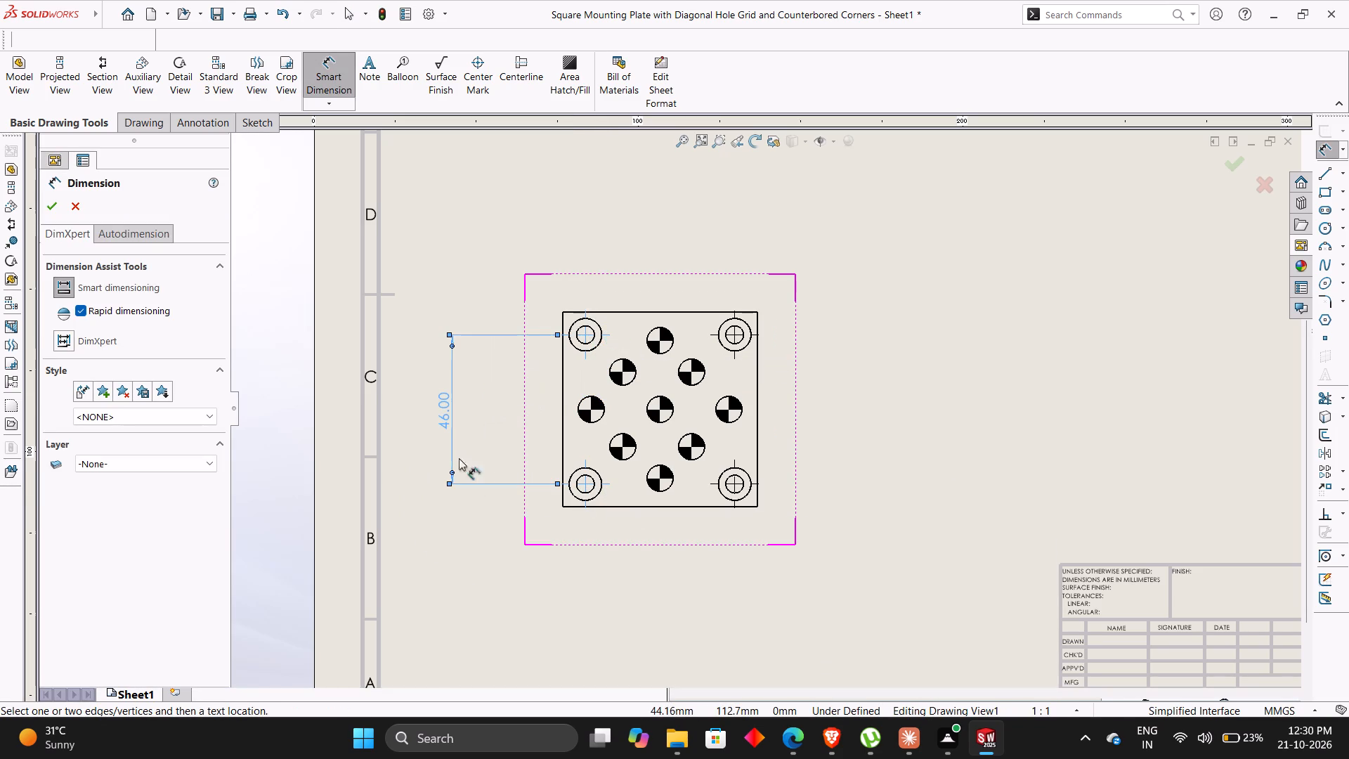
left_click(456, 545)
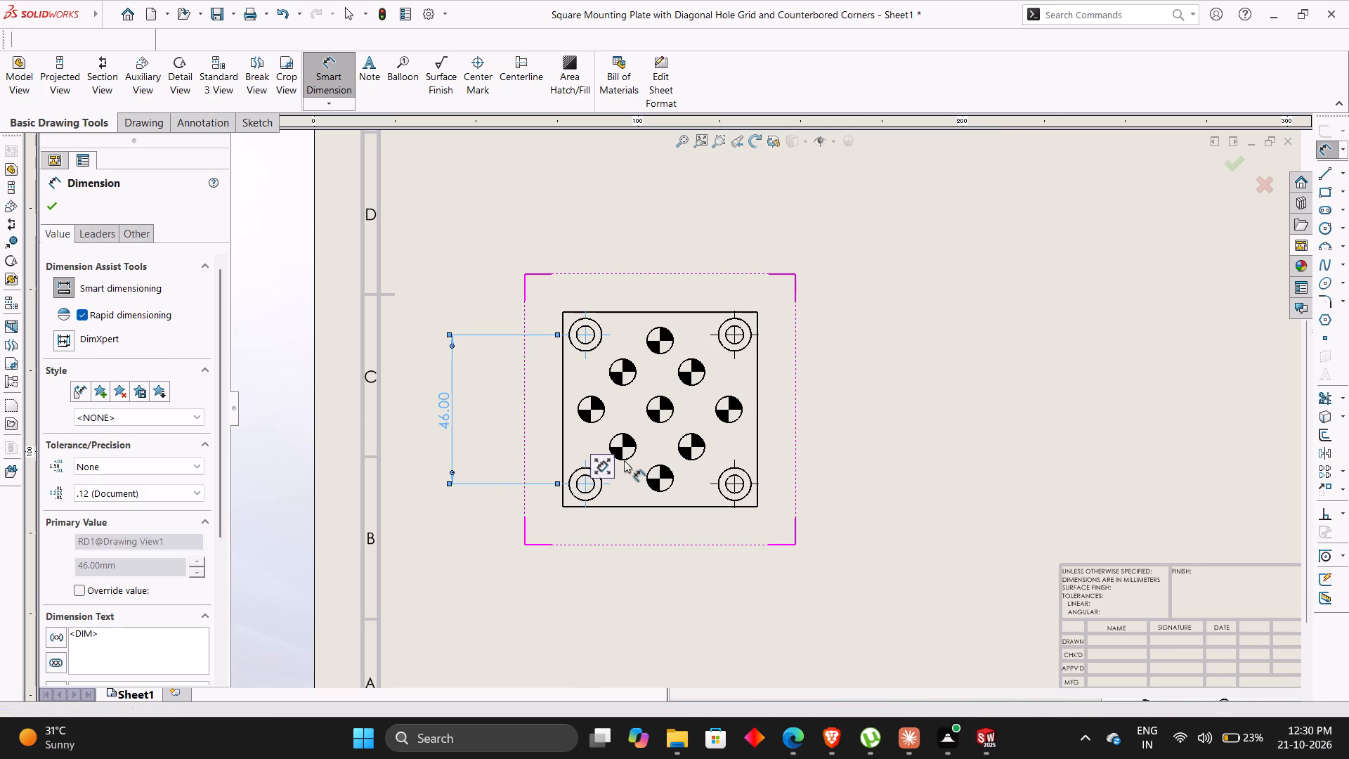
Dimension the diameter of the dowel hole nearest the lower-left counterbore, place it below the plate, and set its precision to None.
left_click(626, 458)
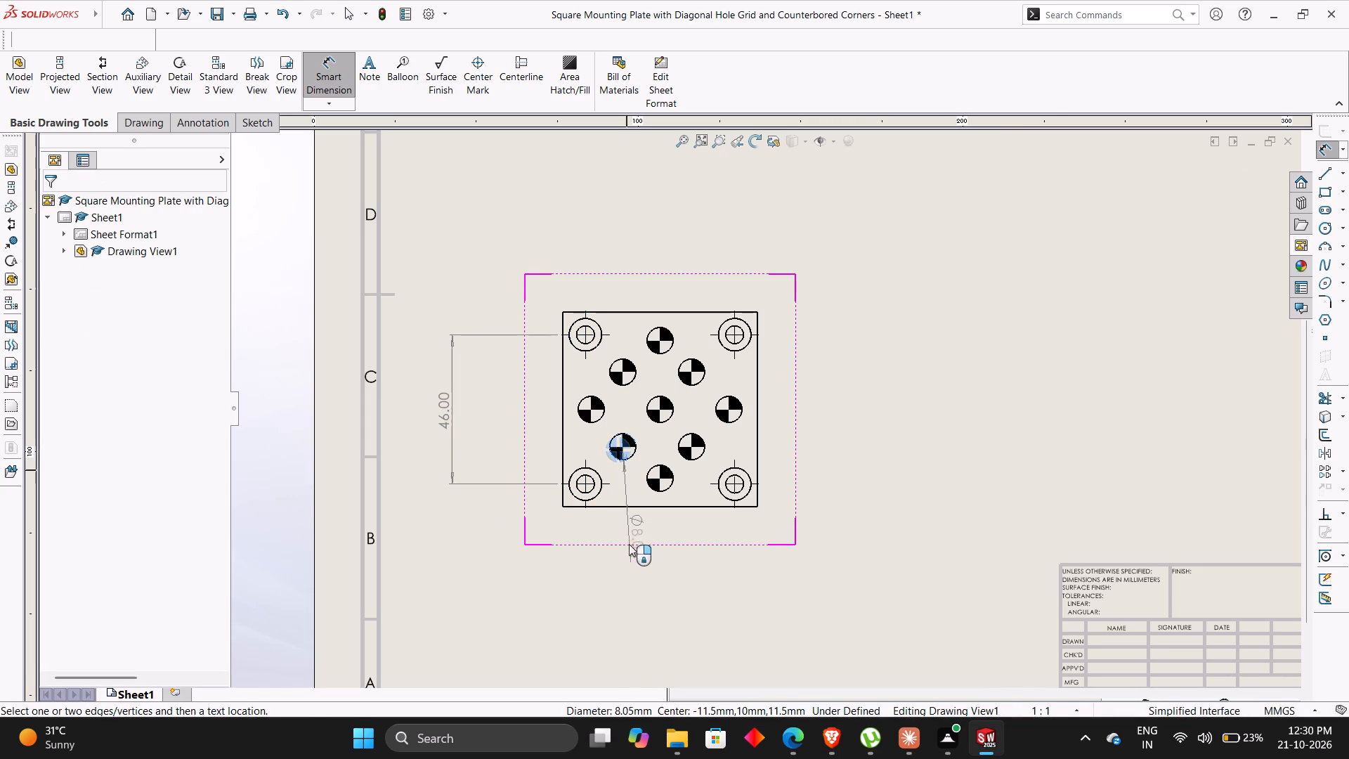
left_click(640, 591)
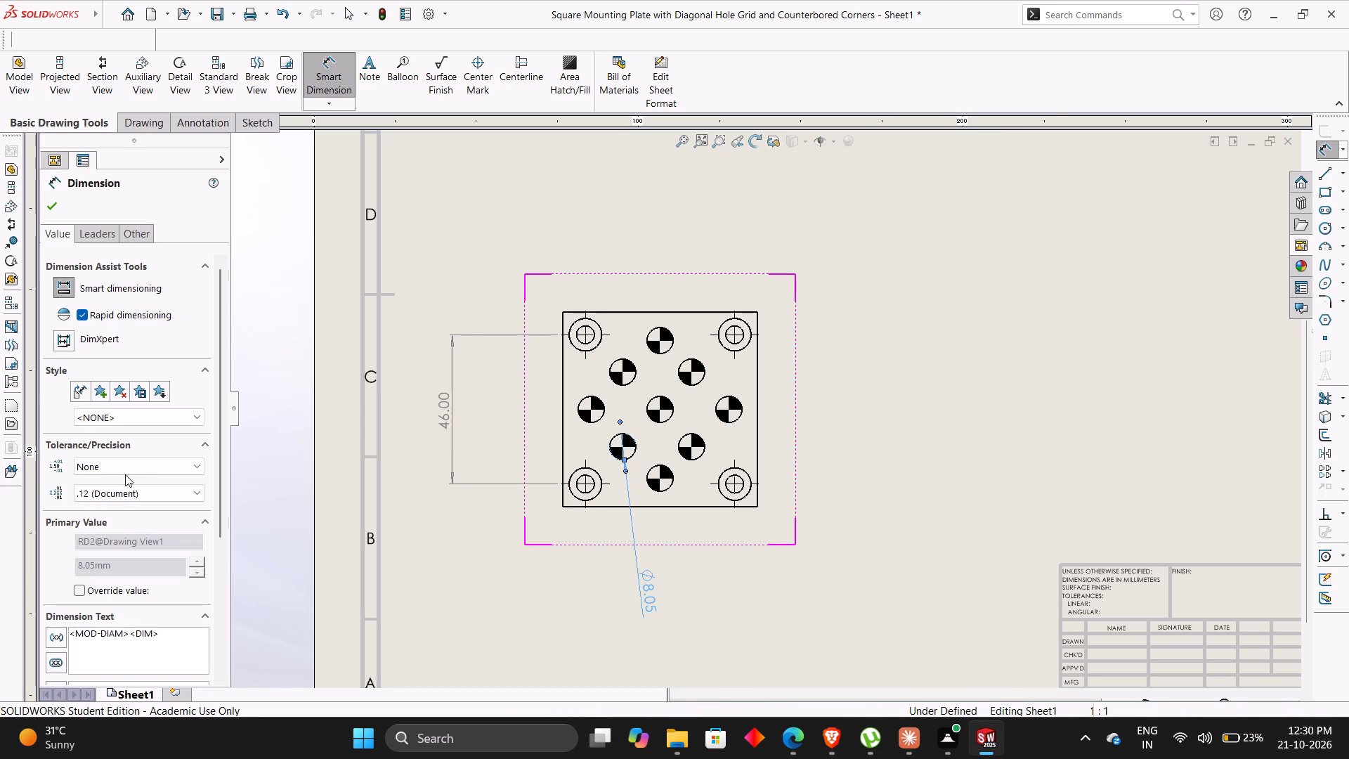
left_click(119, 494)
left_click(114, 507)
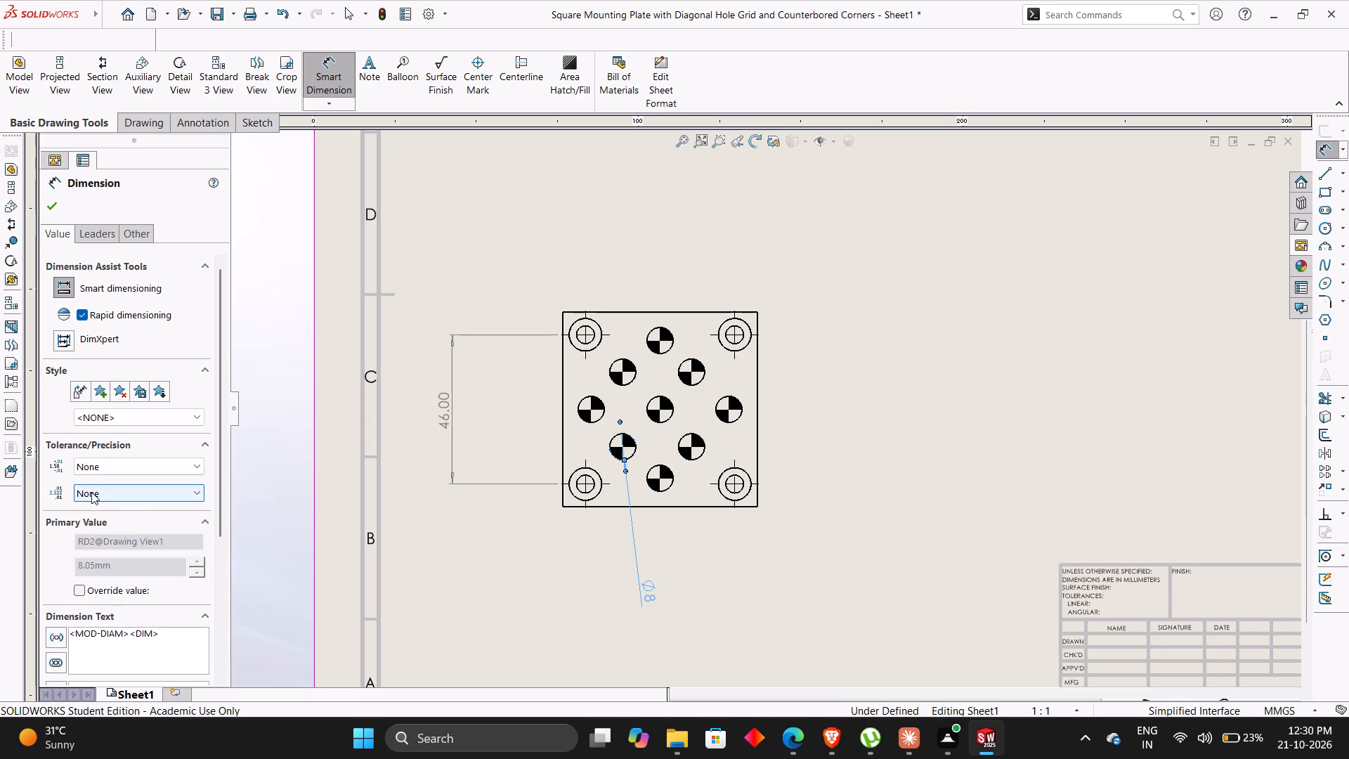
left_click(91, 492)
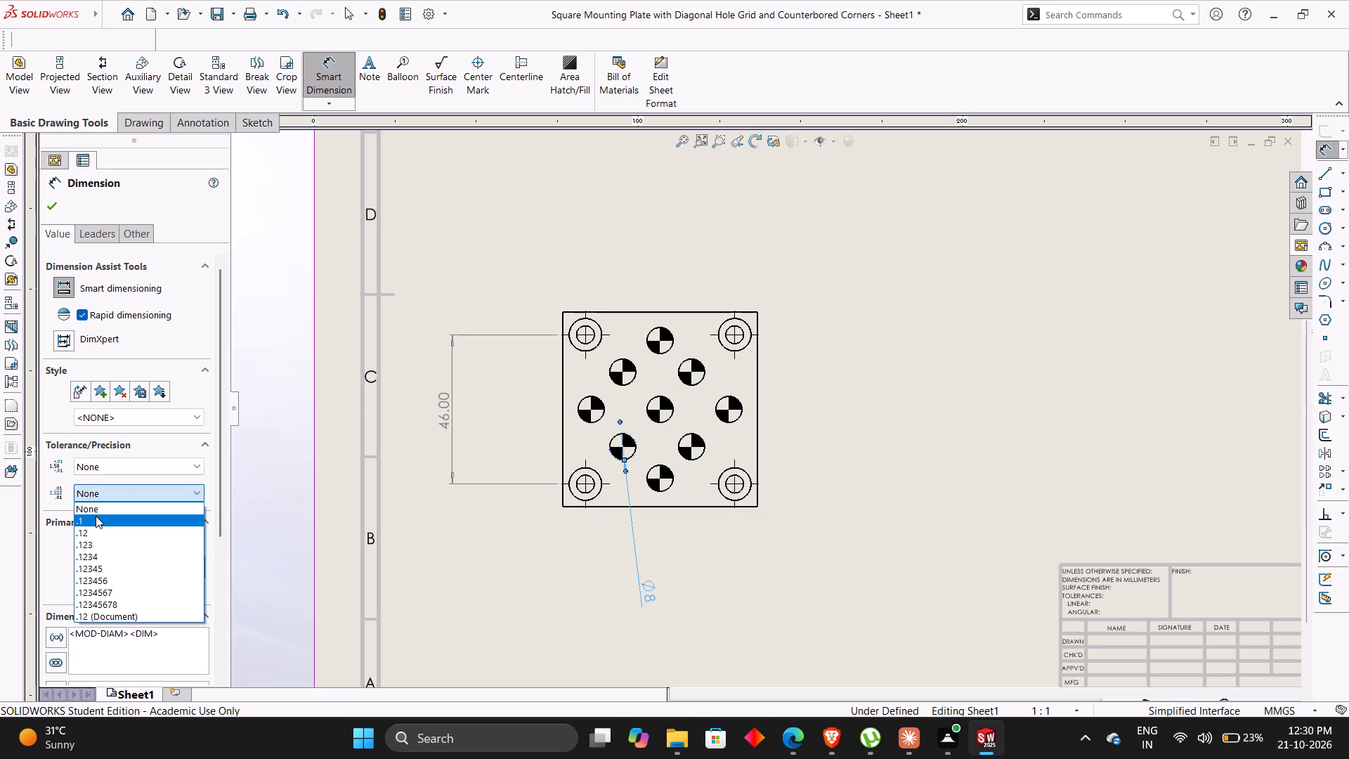
left_click(96, 516)
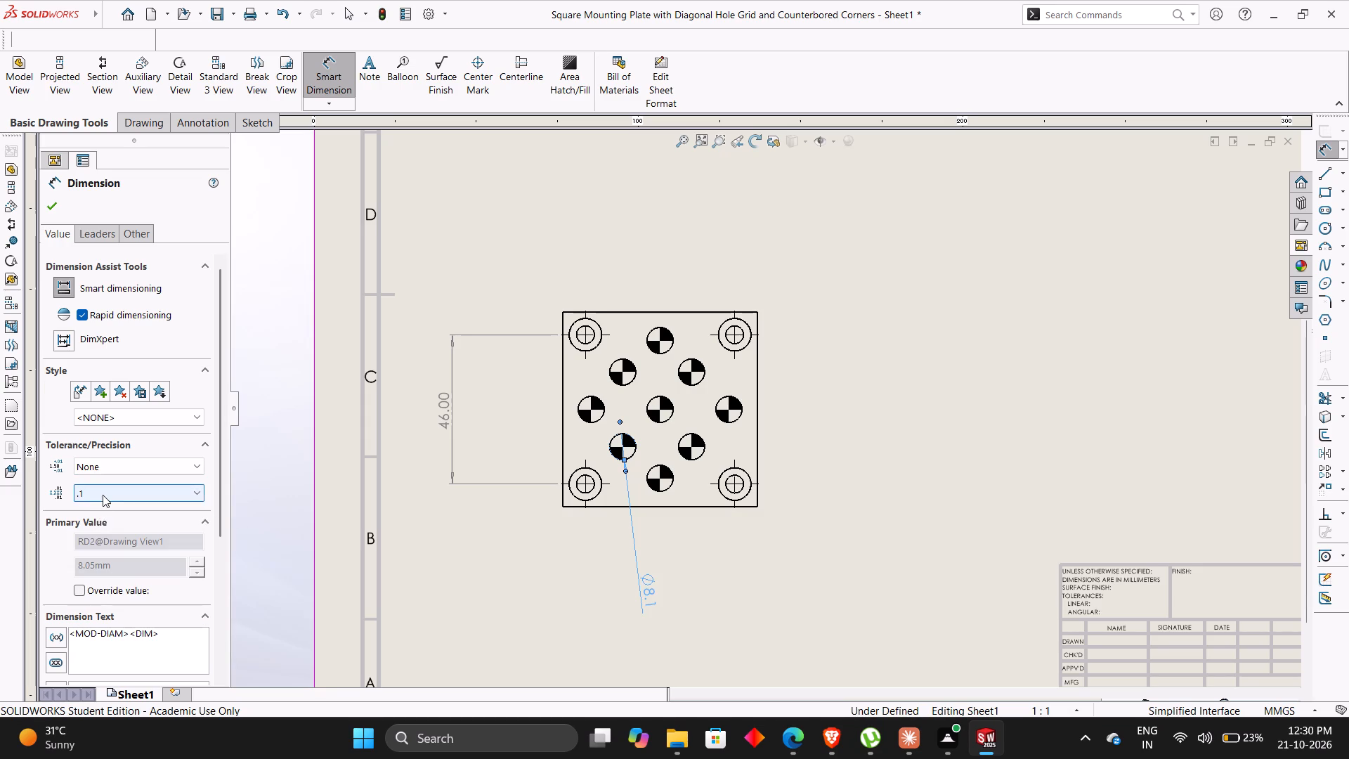
left_click(103, 495)
left_click(99, 506)
left_click(498, 504)
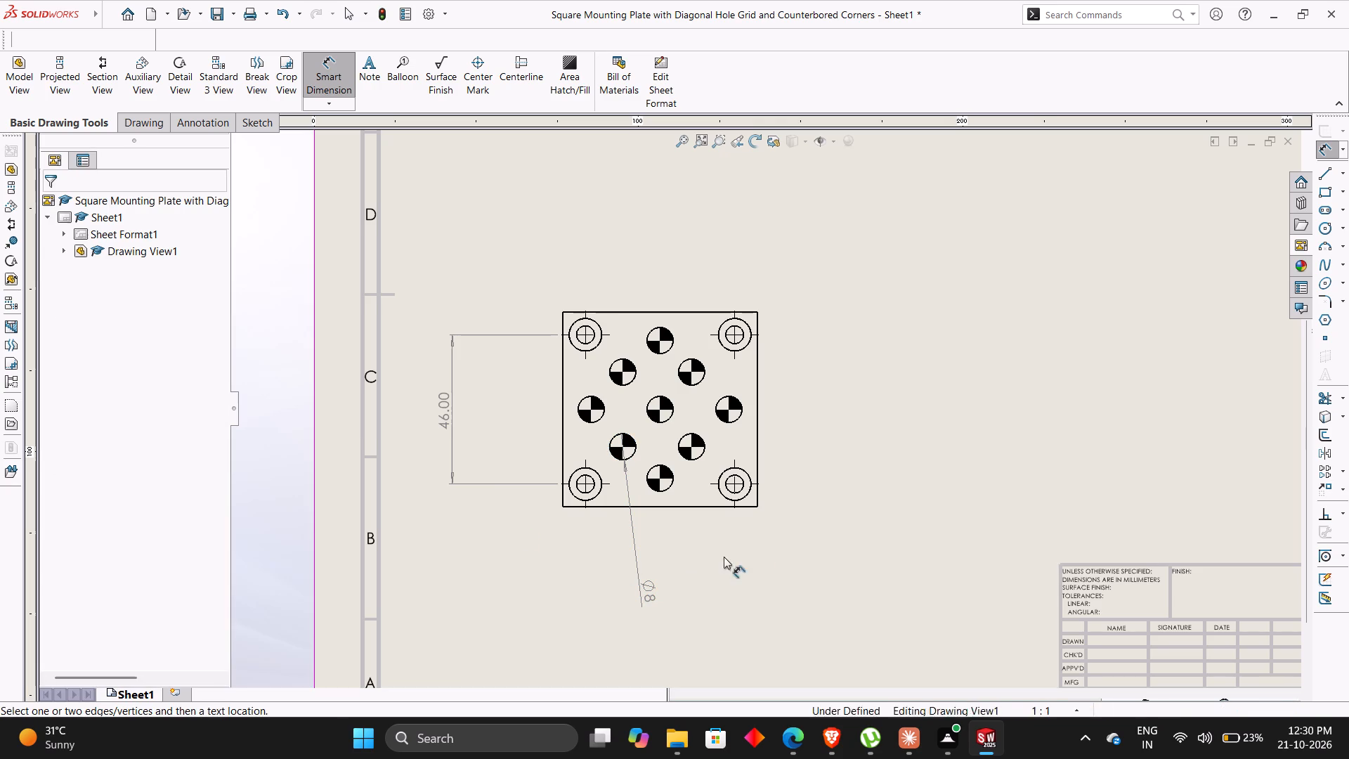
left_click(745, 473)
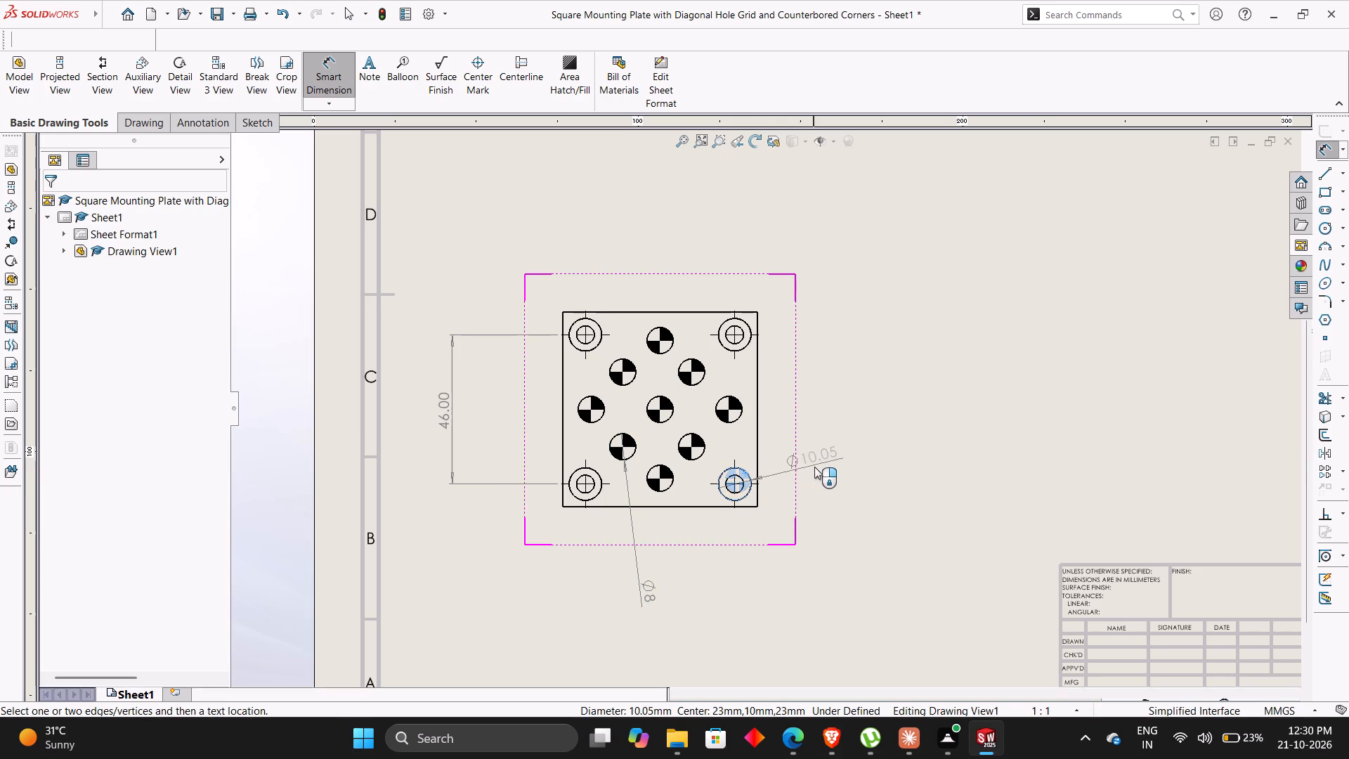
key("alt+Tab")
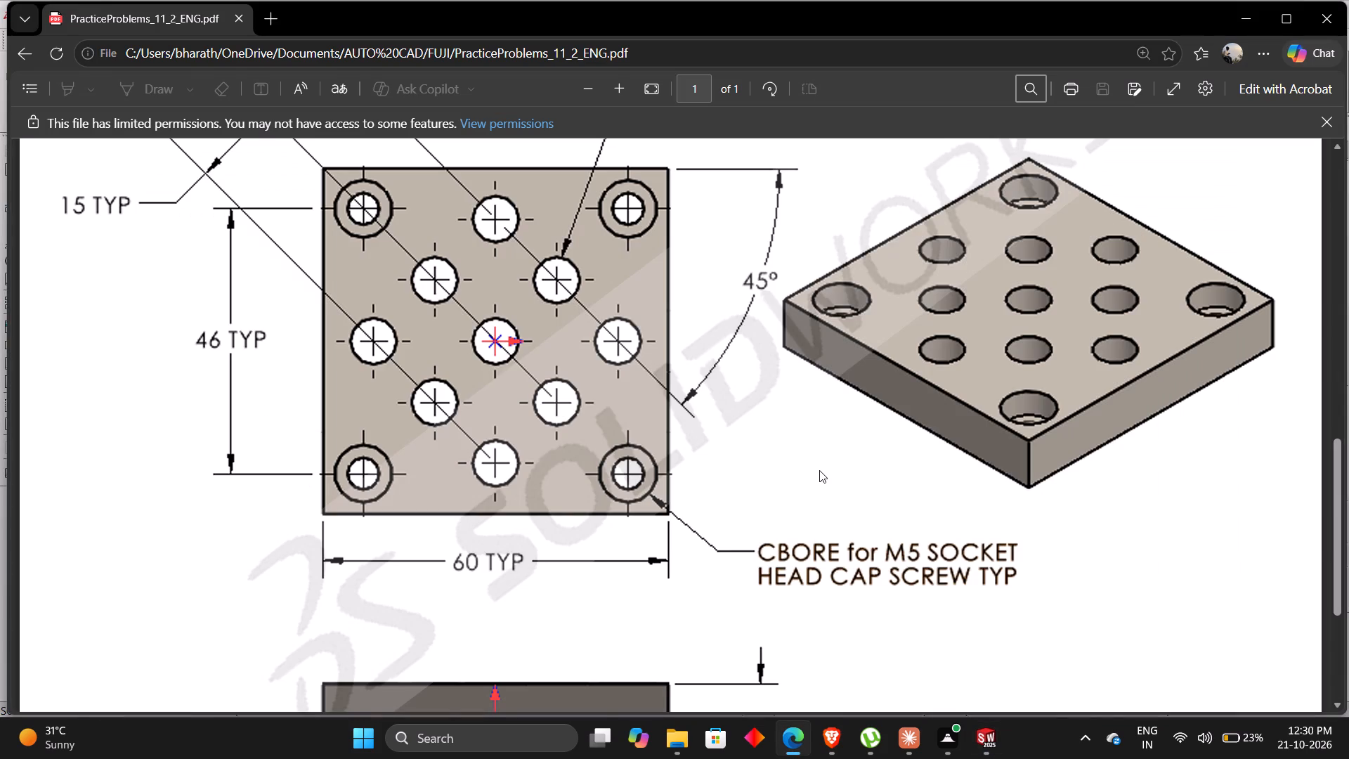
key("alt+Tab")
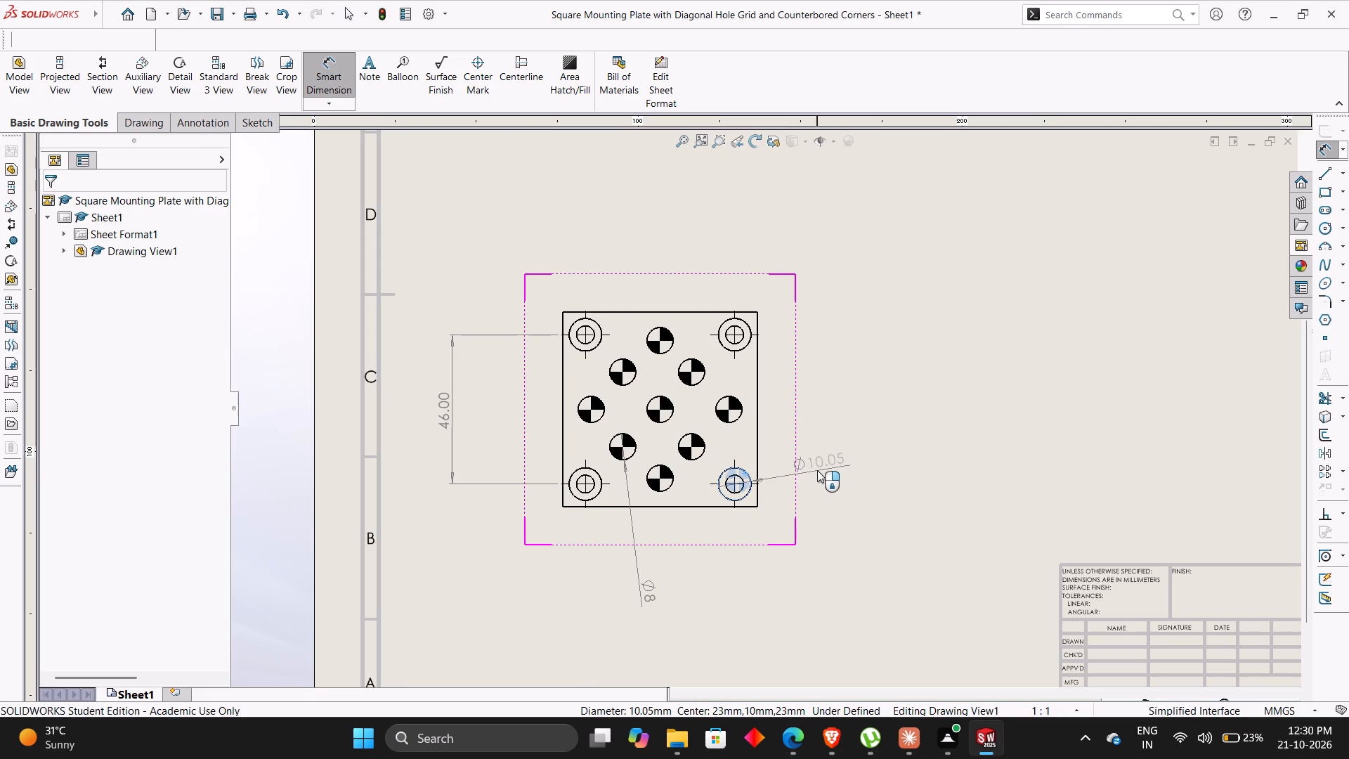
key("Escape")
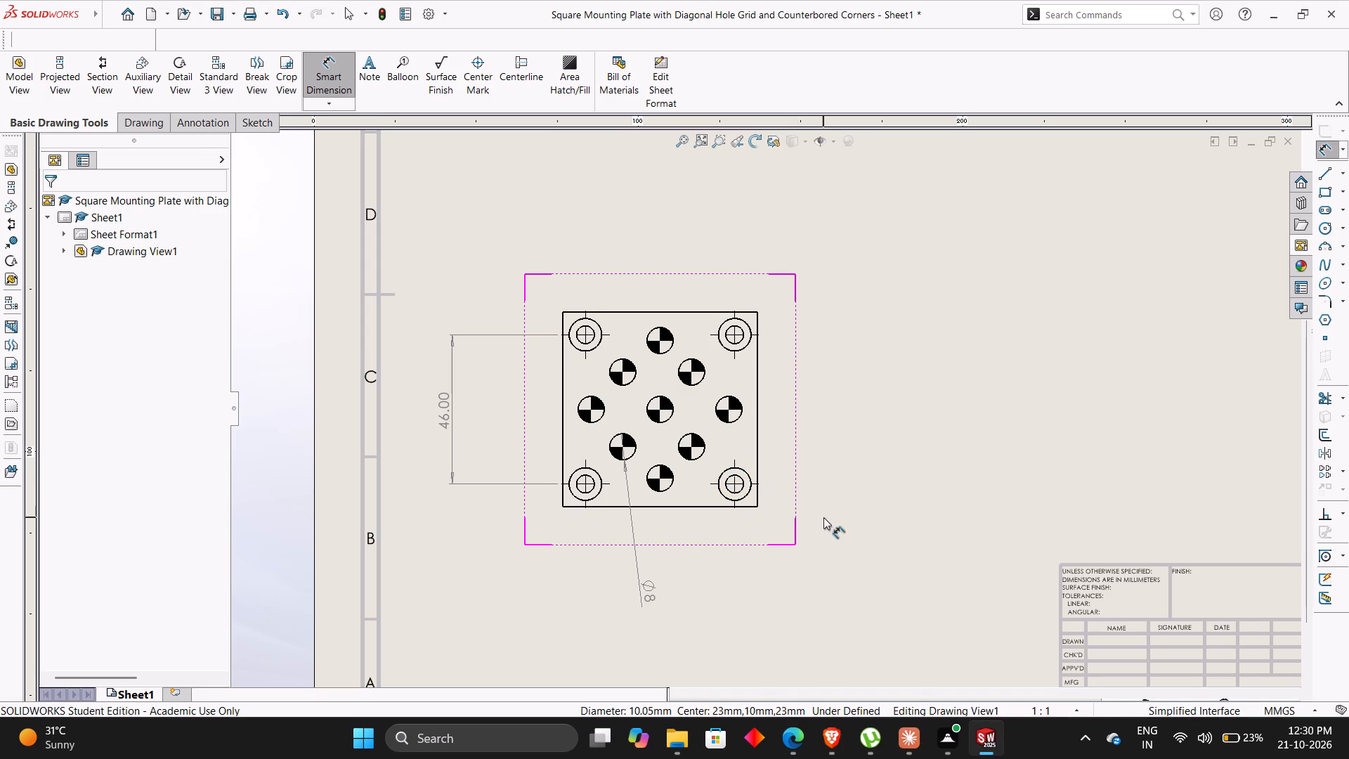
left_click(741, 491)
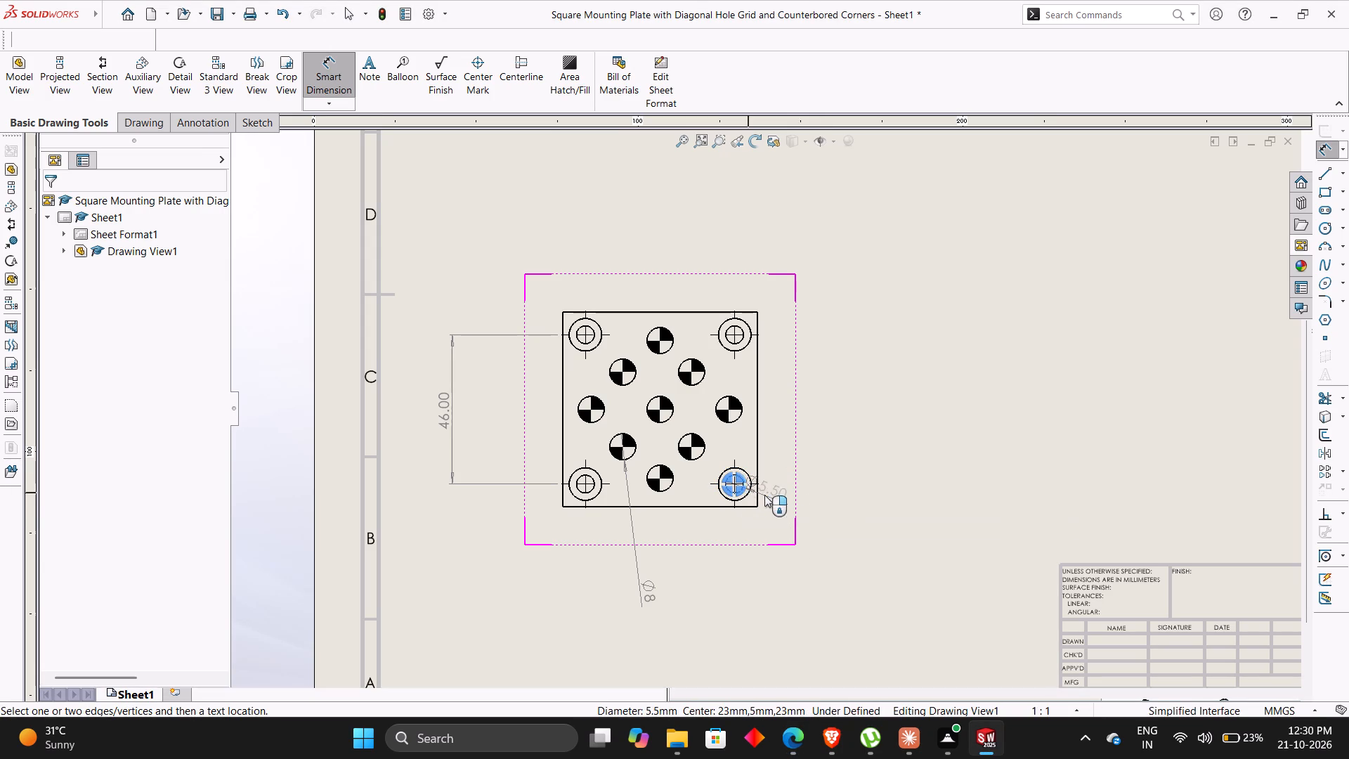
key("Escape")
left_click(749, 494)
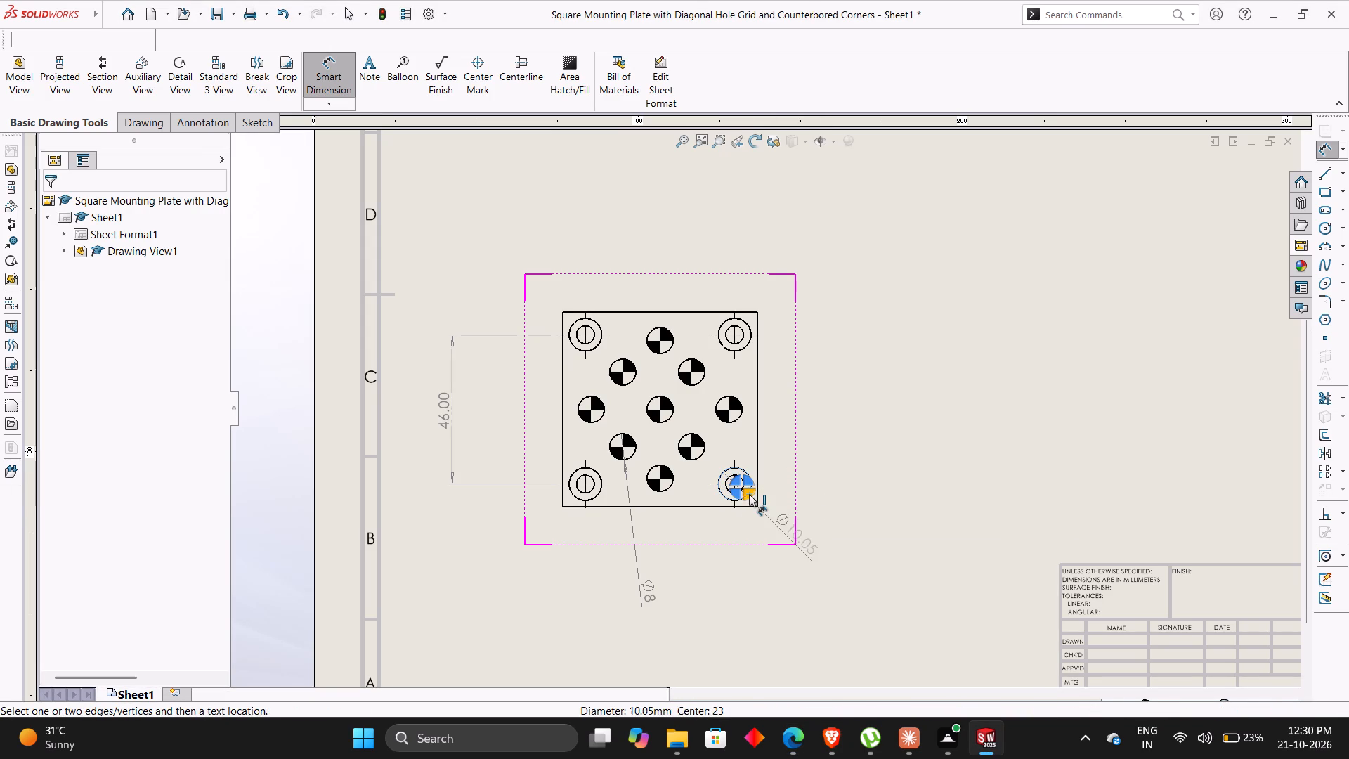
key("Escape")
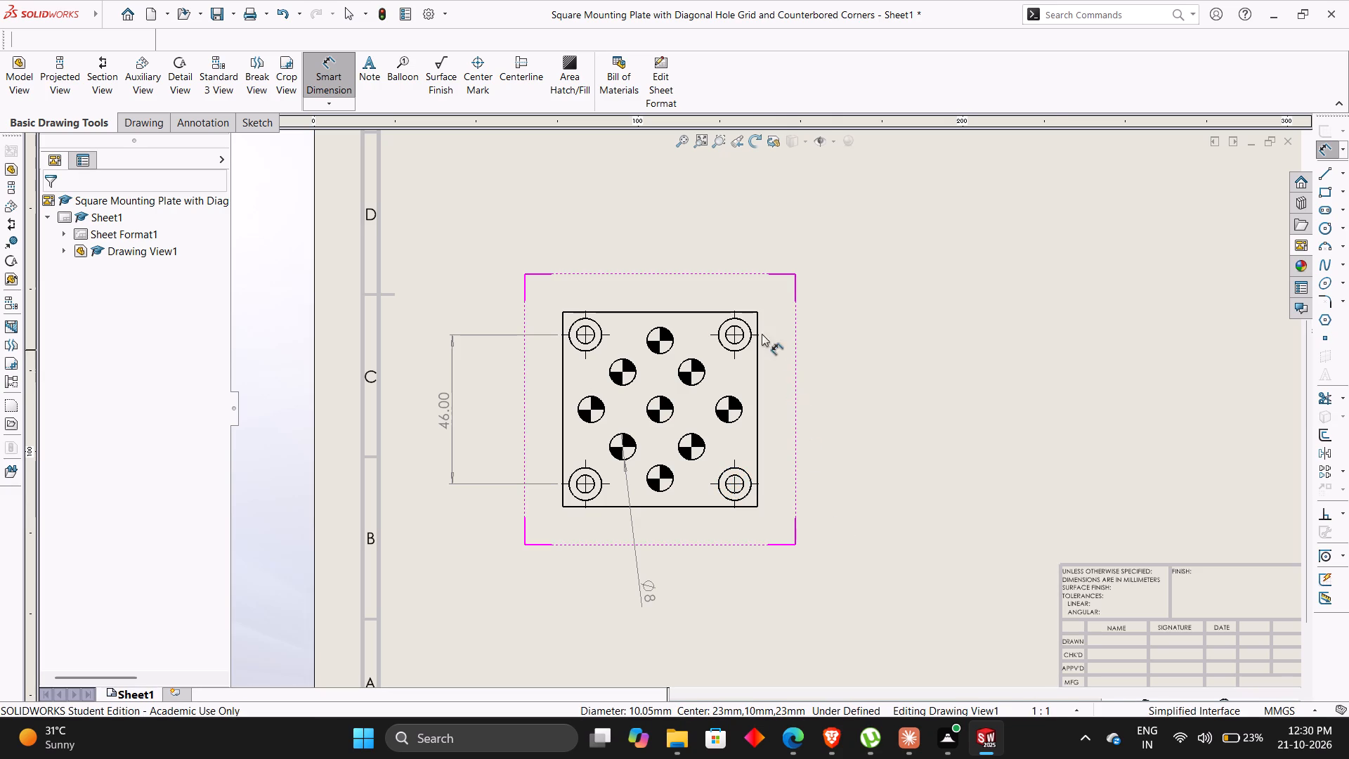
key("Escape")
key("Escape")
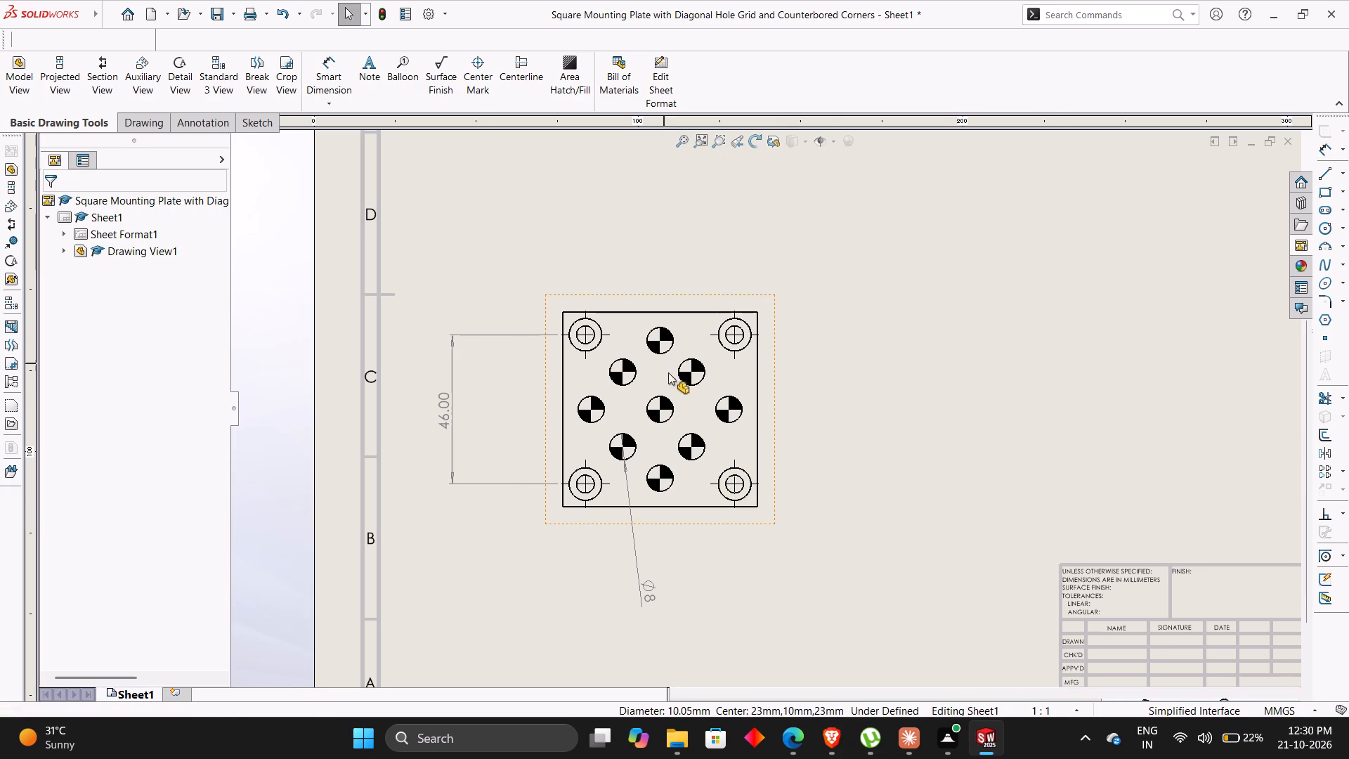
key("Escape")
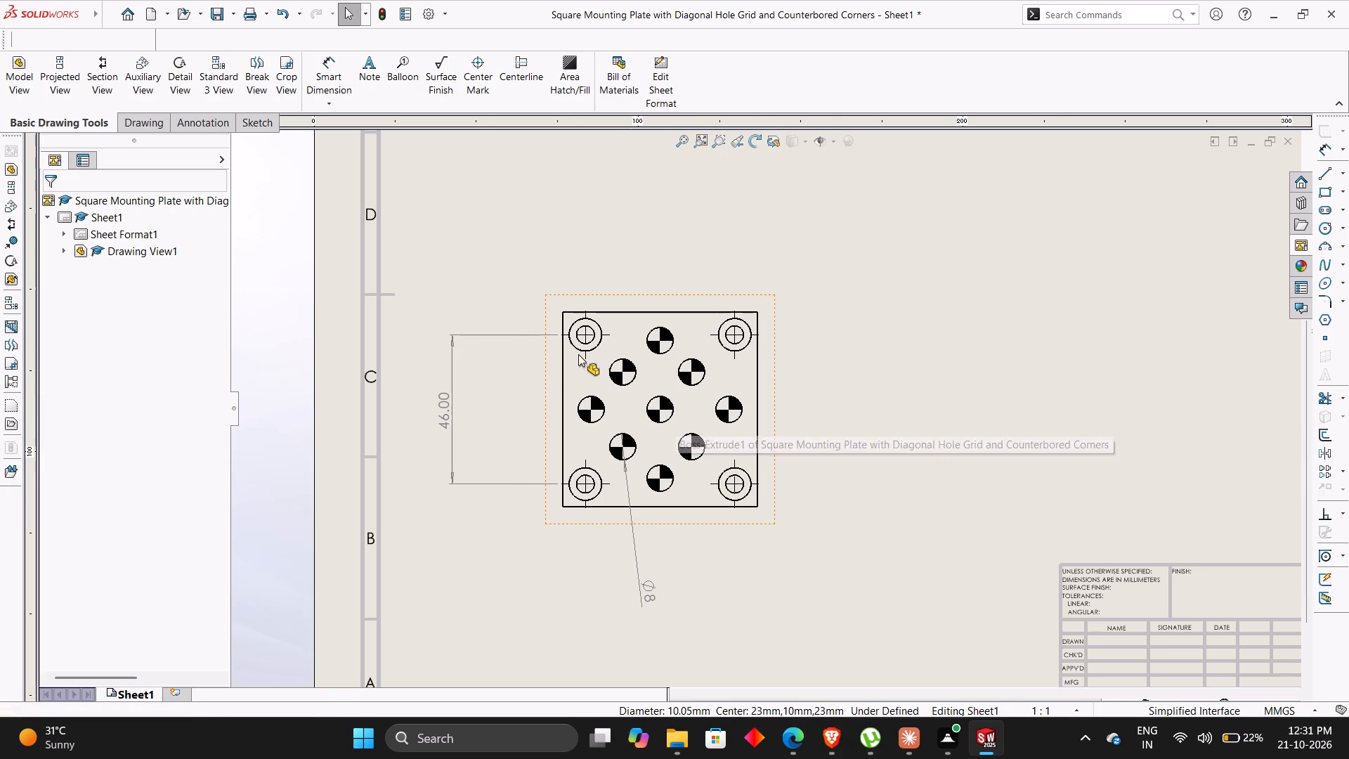
Close the plate's drawing without saving its changes and return to the part.
left_click(564, 370)
key("Escape")
key("Escape")
key("Escape")
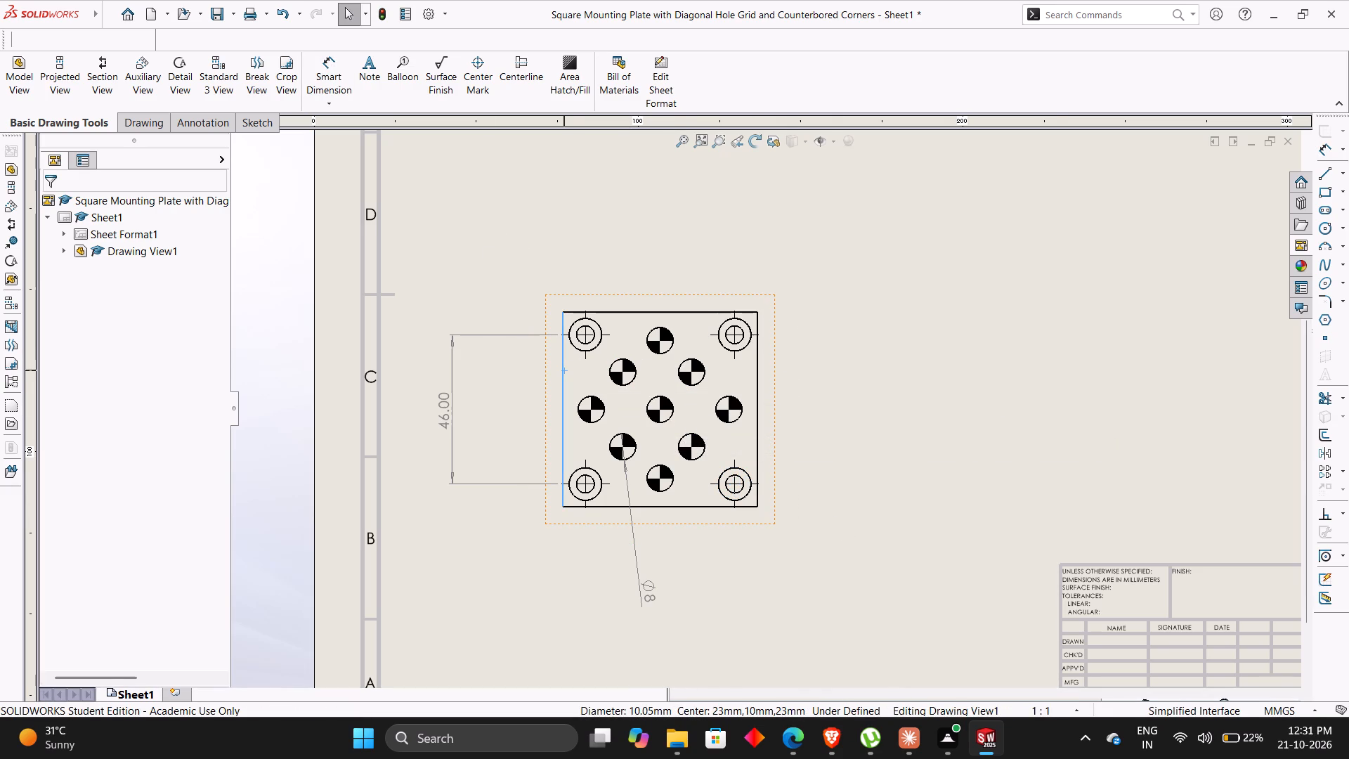
key("Escape")
key("Escape")
key("Escape")
key("Escape")
key("Escape")
key("Escape")
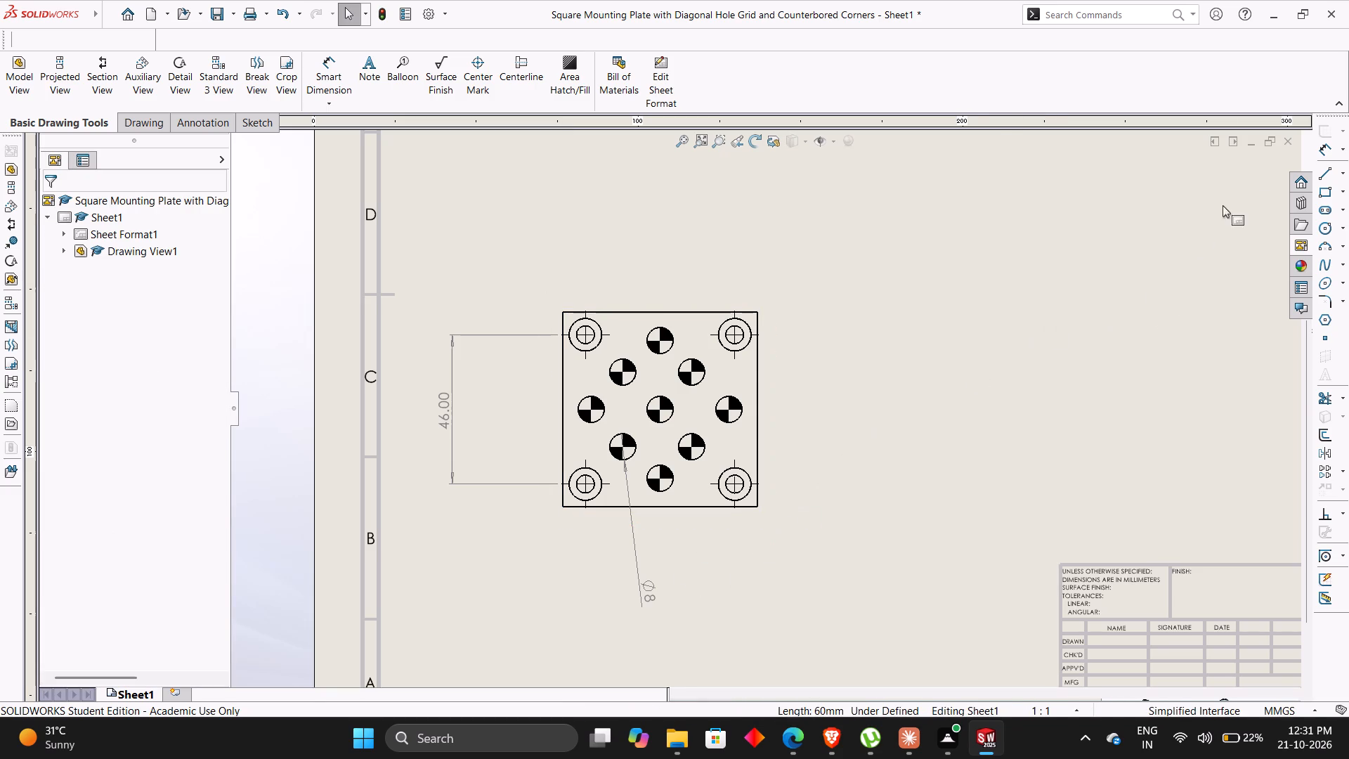
left_click(1285, 145)
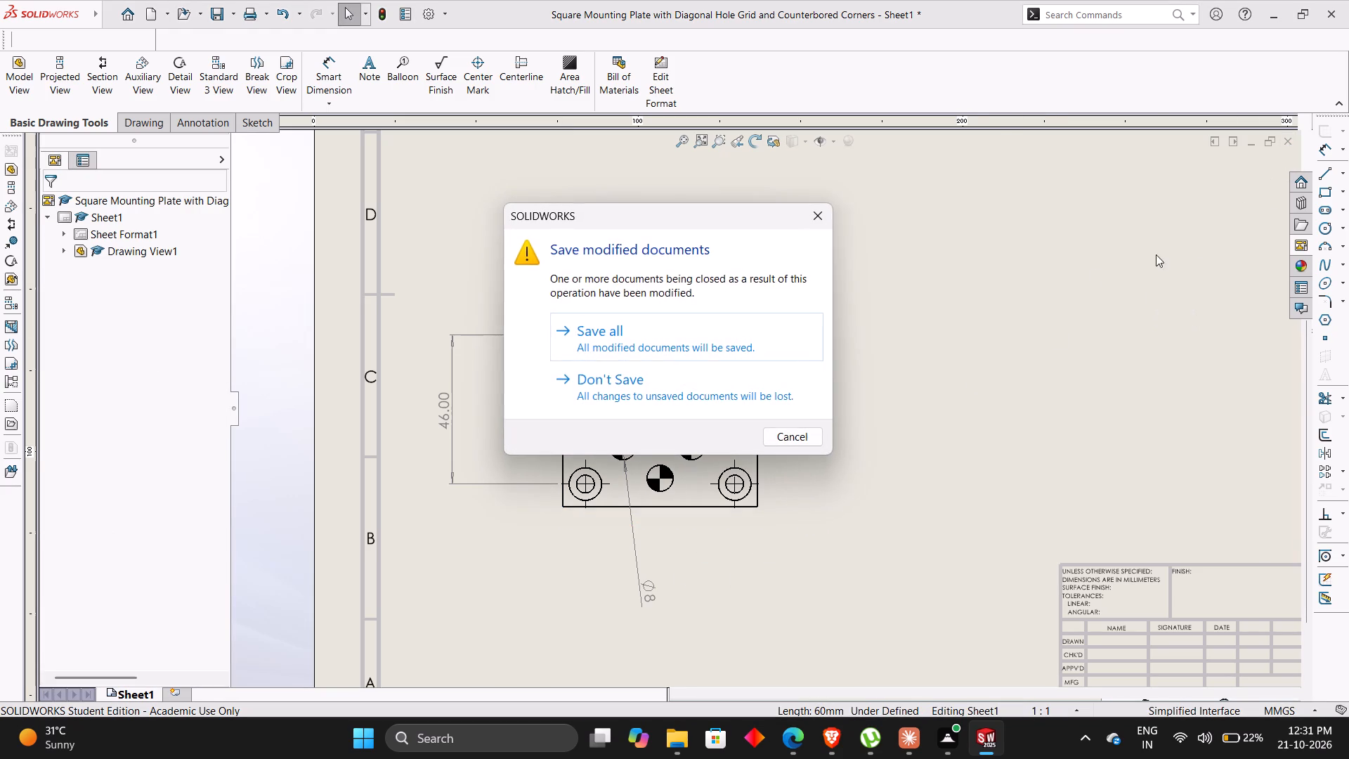
left_click(665, 395)
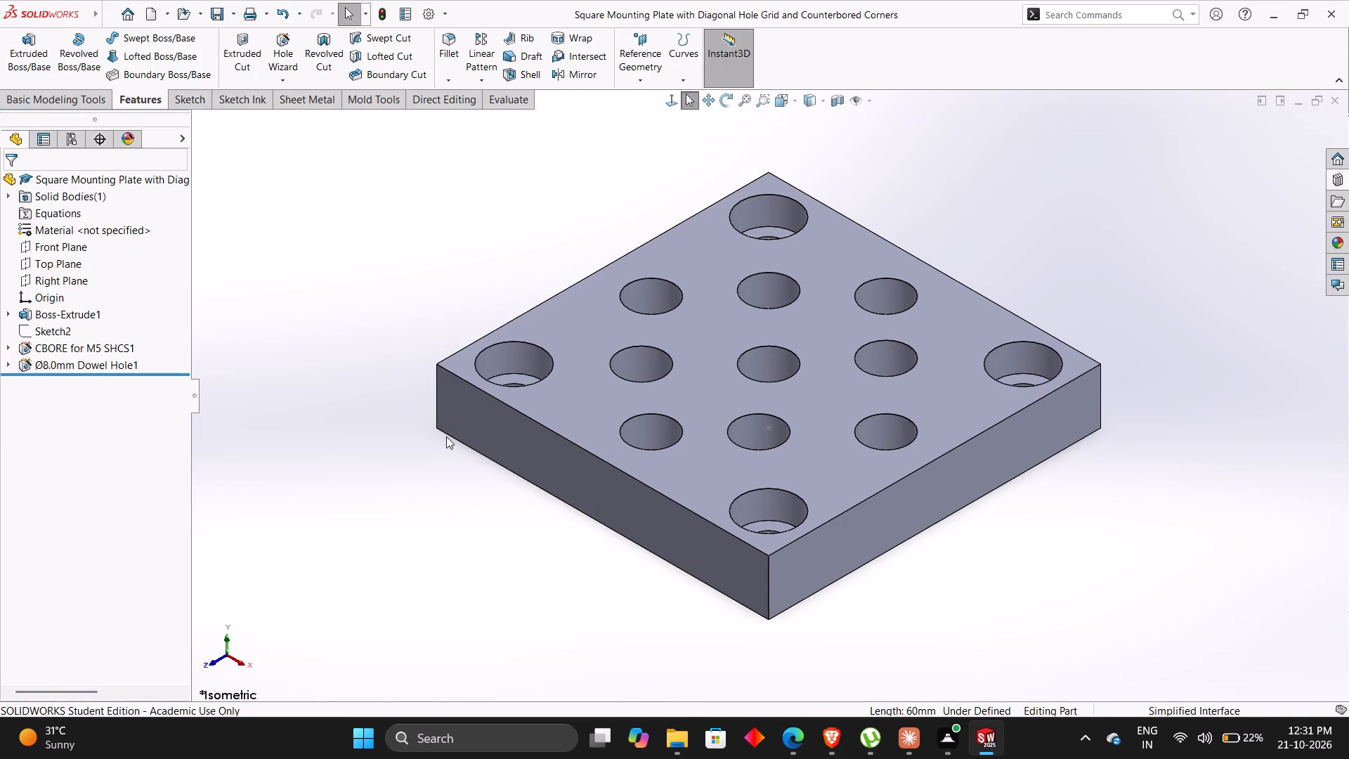
Evaluate the plate's mass properties and compare its volume with the value given in the PracticeProblems_11_2 PDF.
key("ctrl+shift+p")
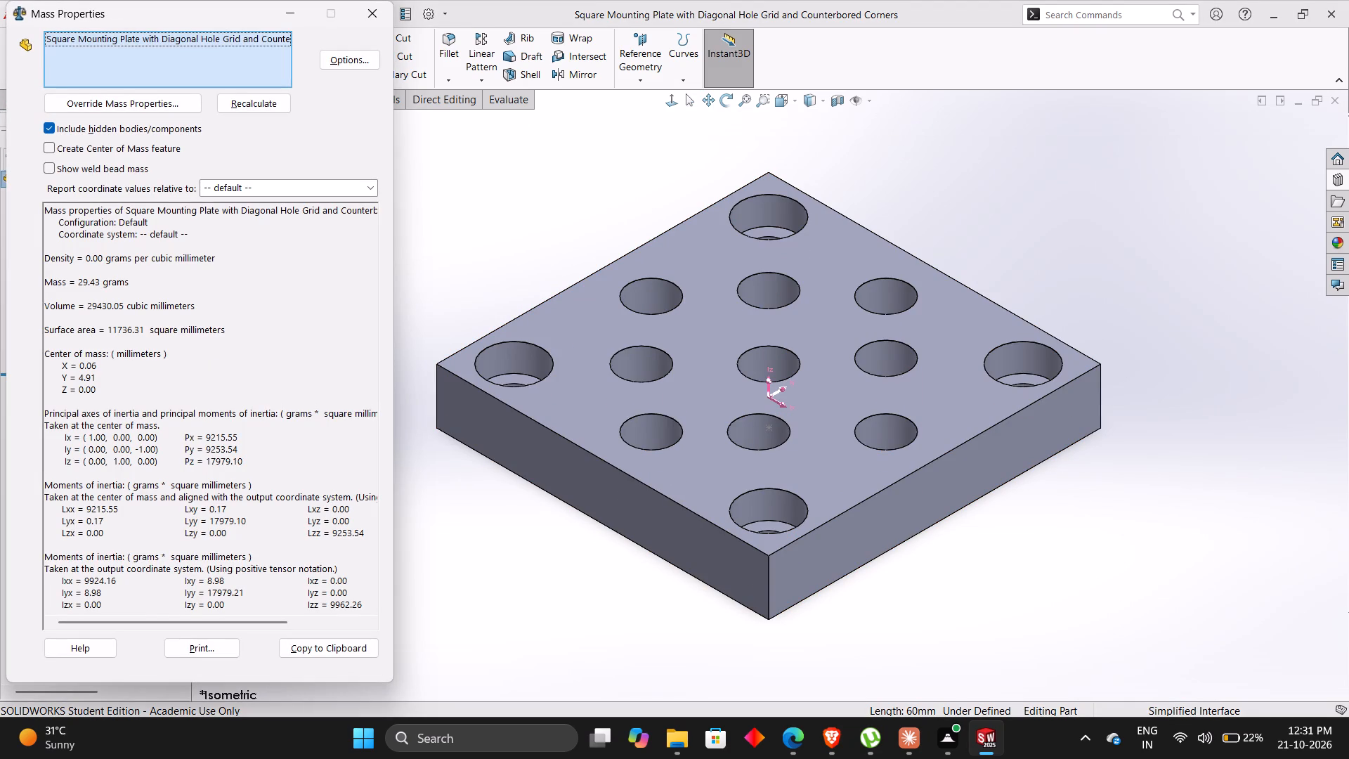
key("alt+Tab")
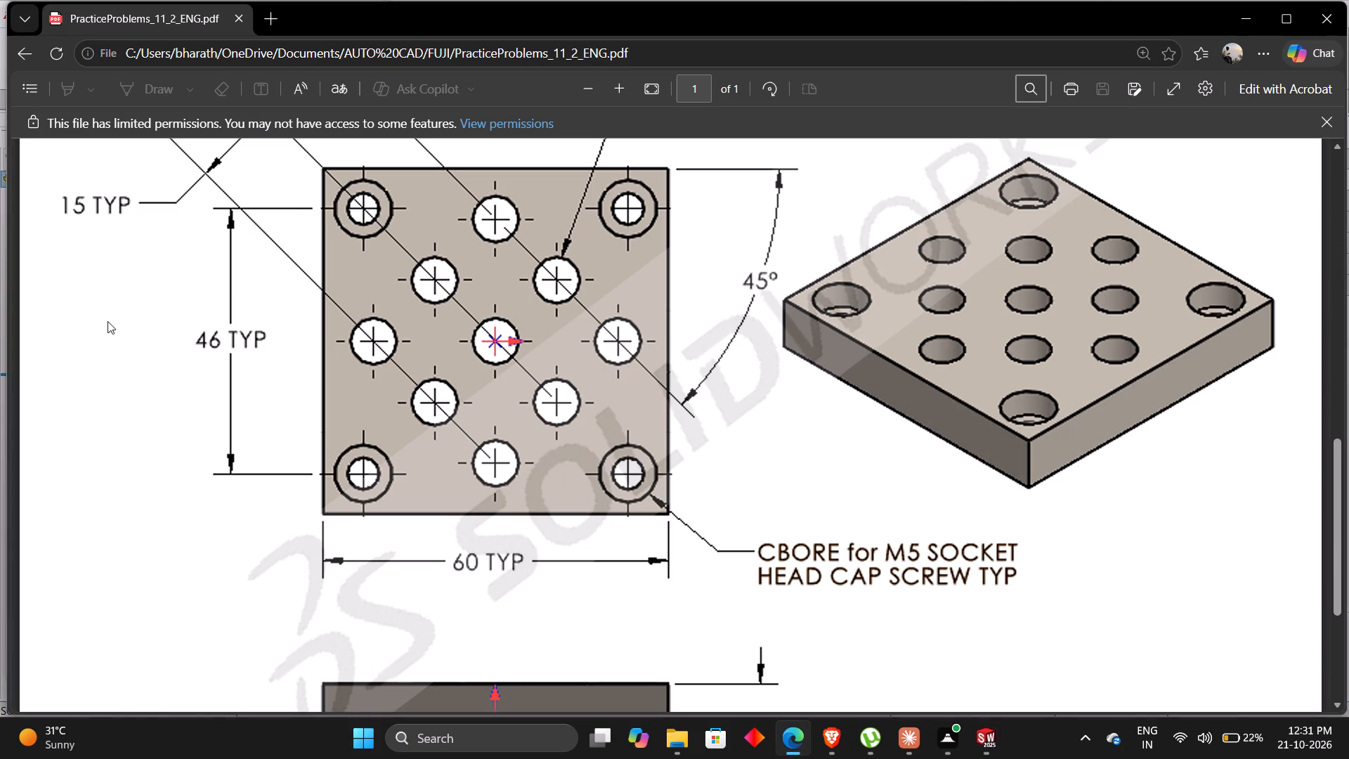
scroll(966, 463, "up", 6)
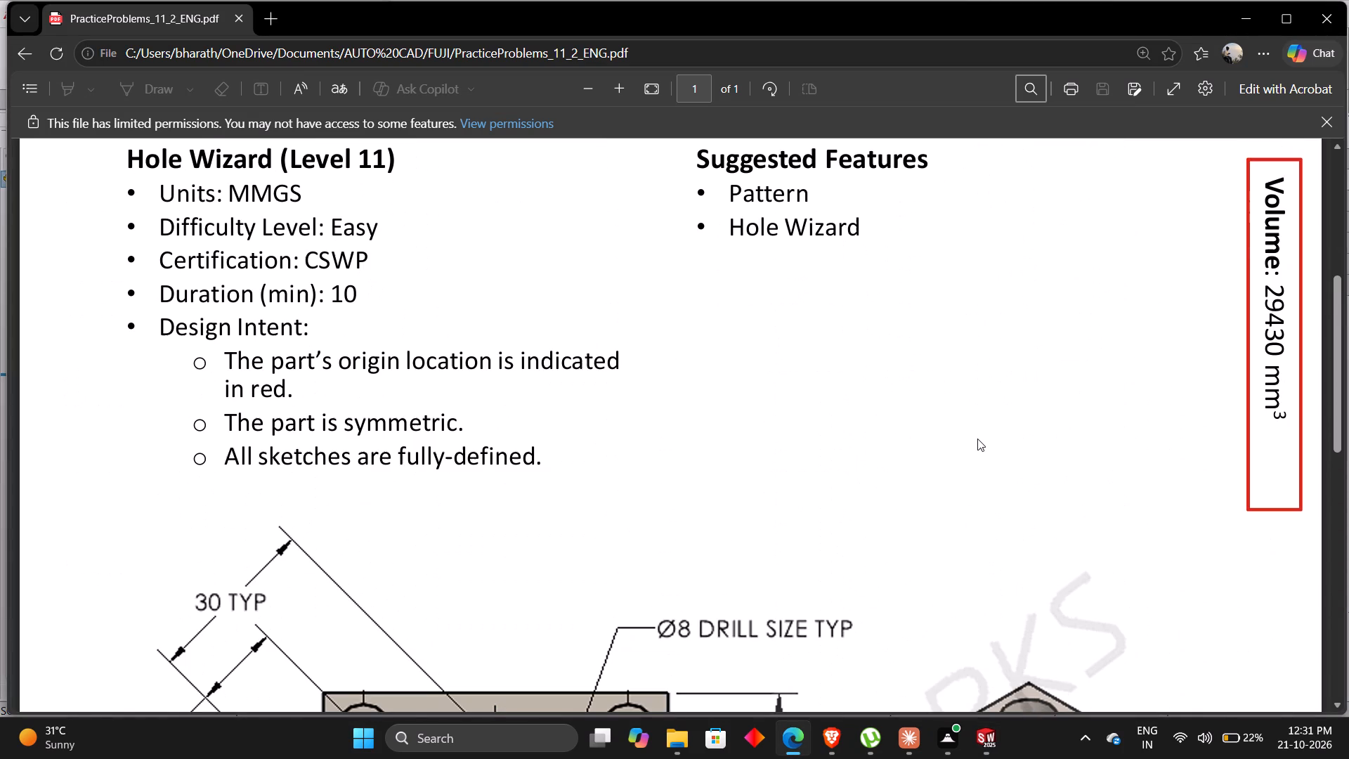
key("alt+Tab")
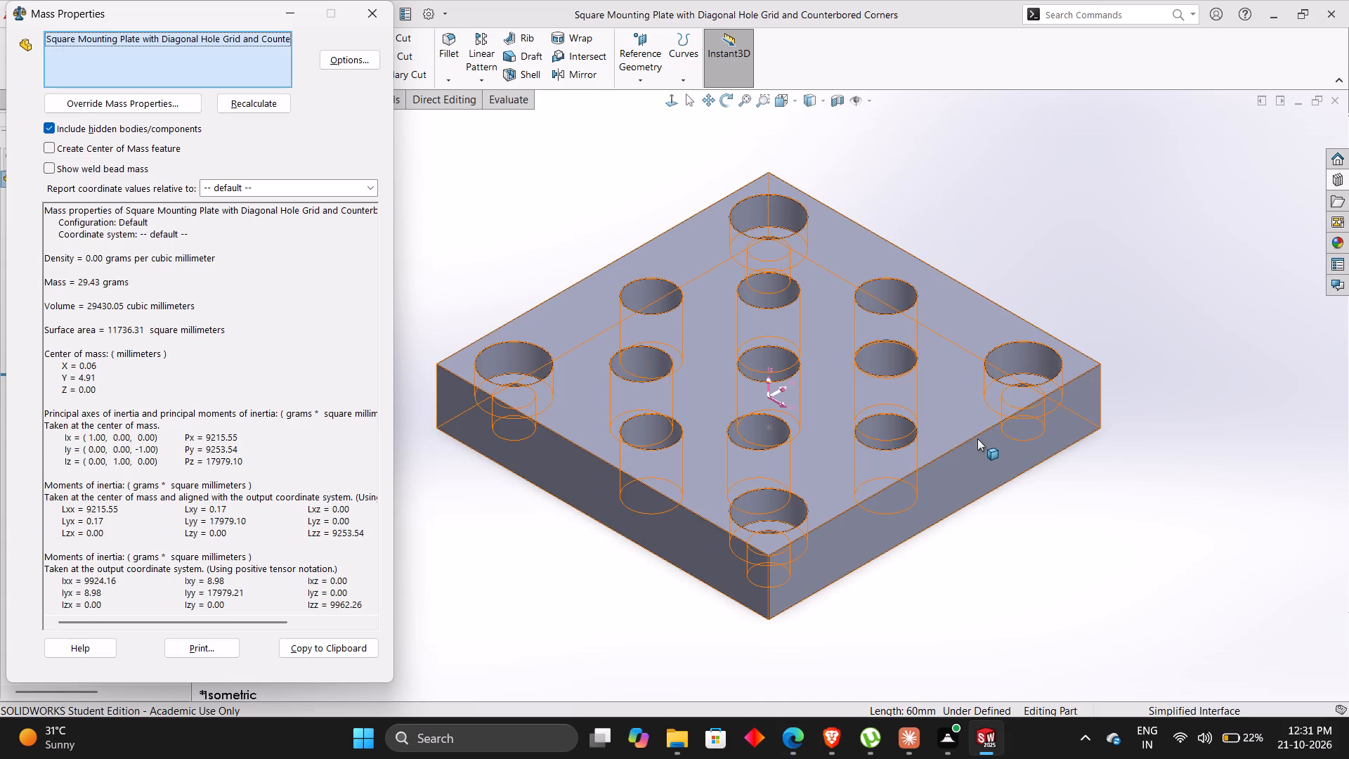
left_click(511, 245)
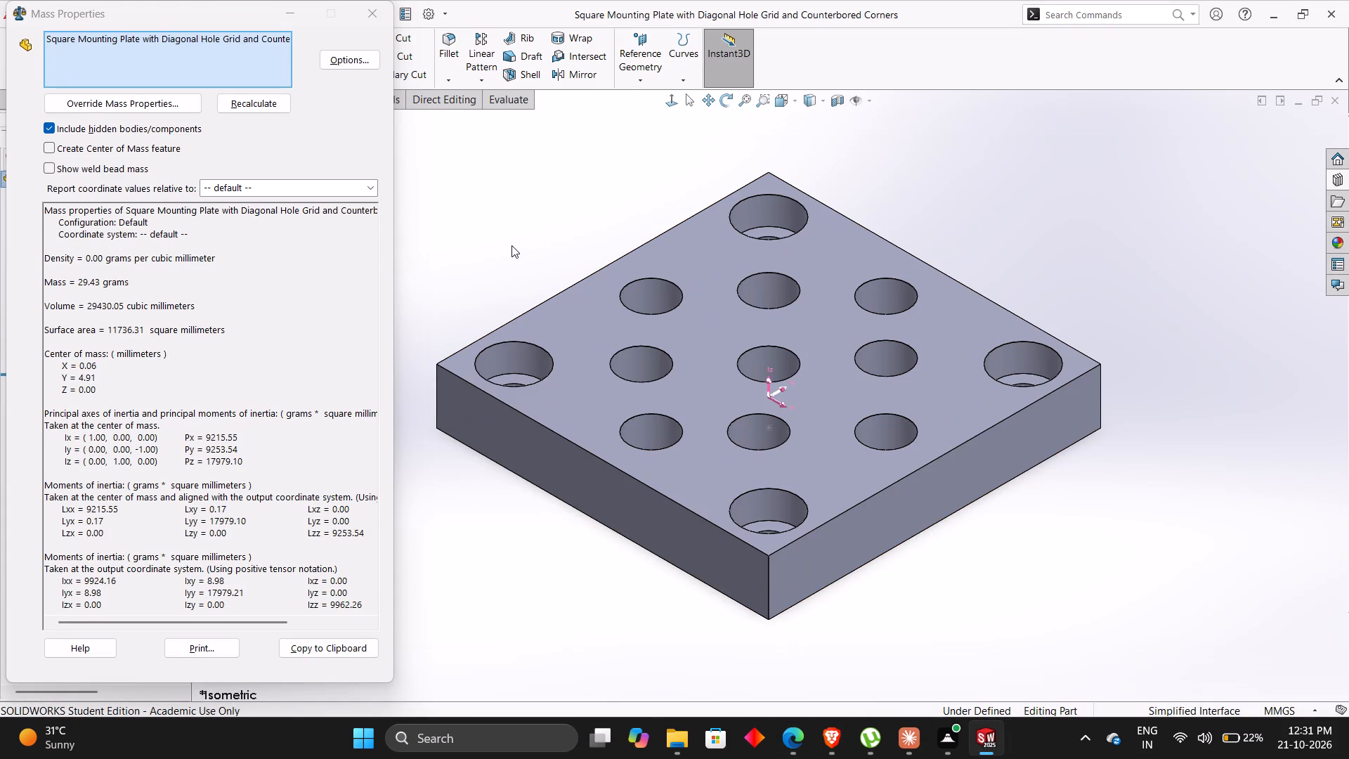
key("Escape")
key("Escape")
key("Escape")
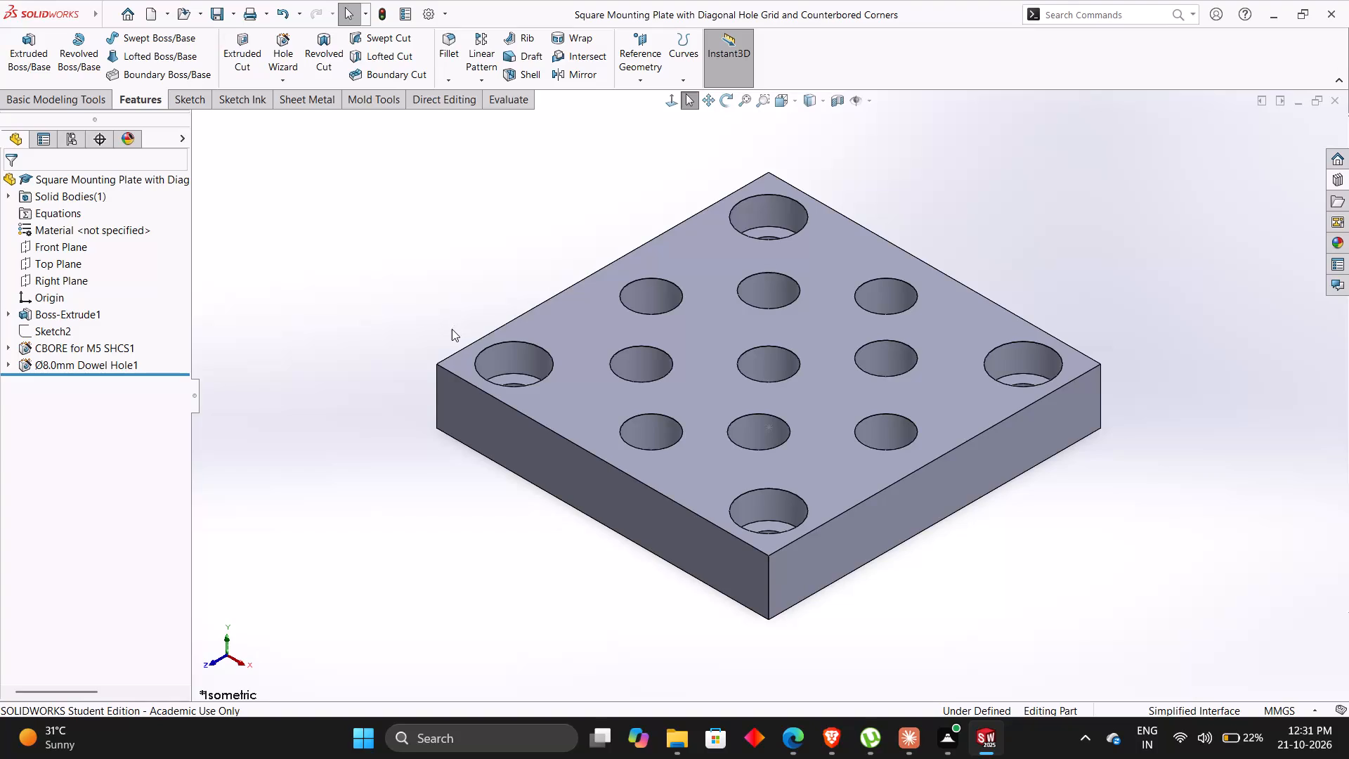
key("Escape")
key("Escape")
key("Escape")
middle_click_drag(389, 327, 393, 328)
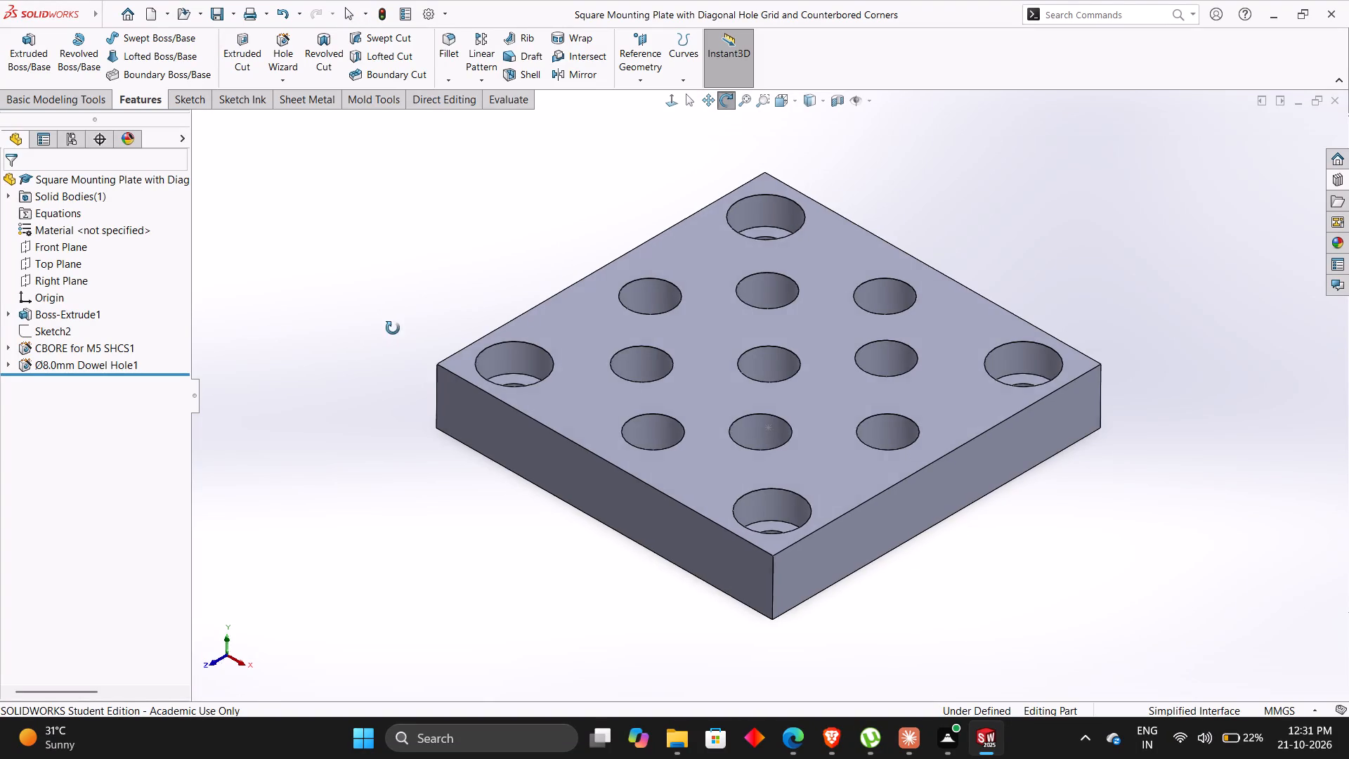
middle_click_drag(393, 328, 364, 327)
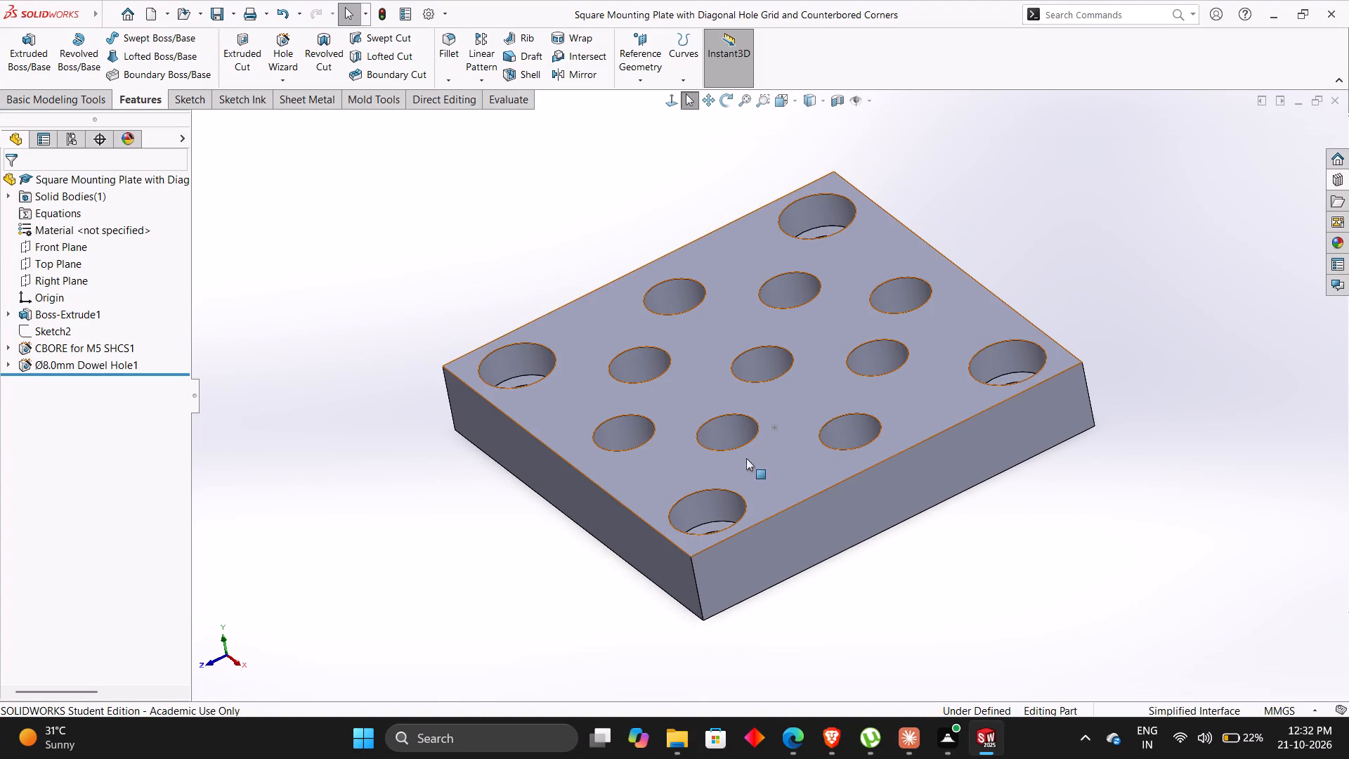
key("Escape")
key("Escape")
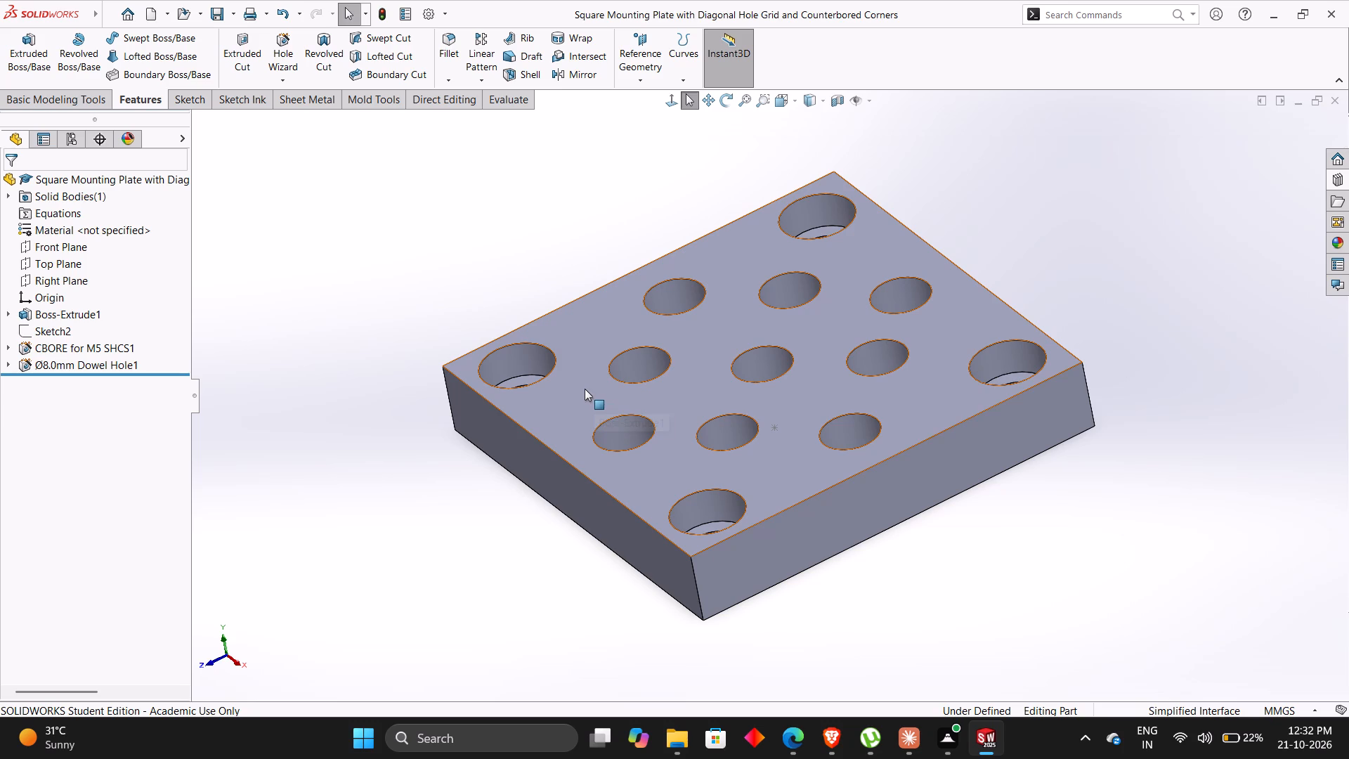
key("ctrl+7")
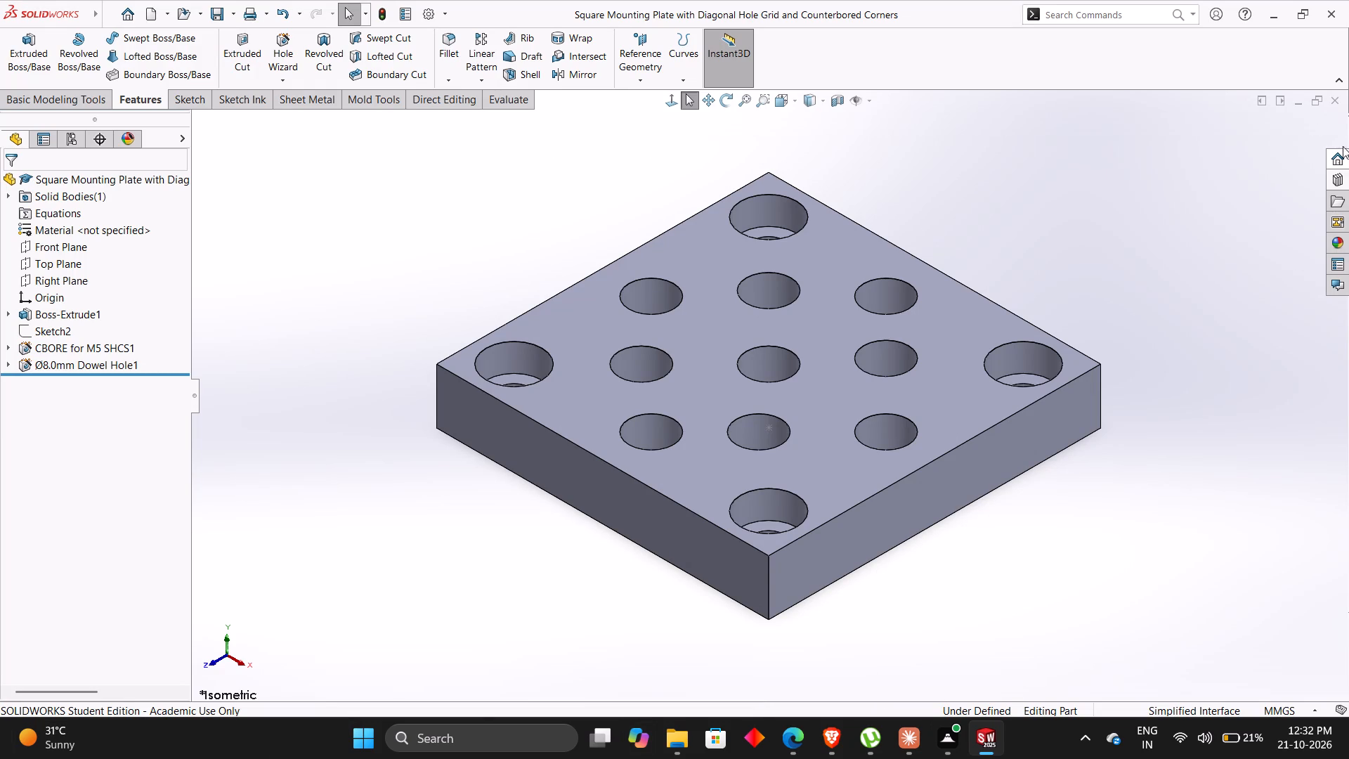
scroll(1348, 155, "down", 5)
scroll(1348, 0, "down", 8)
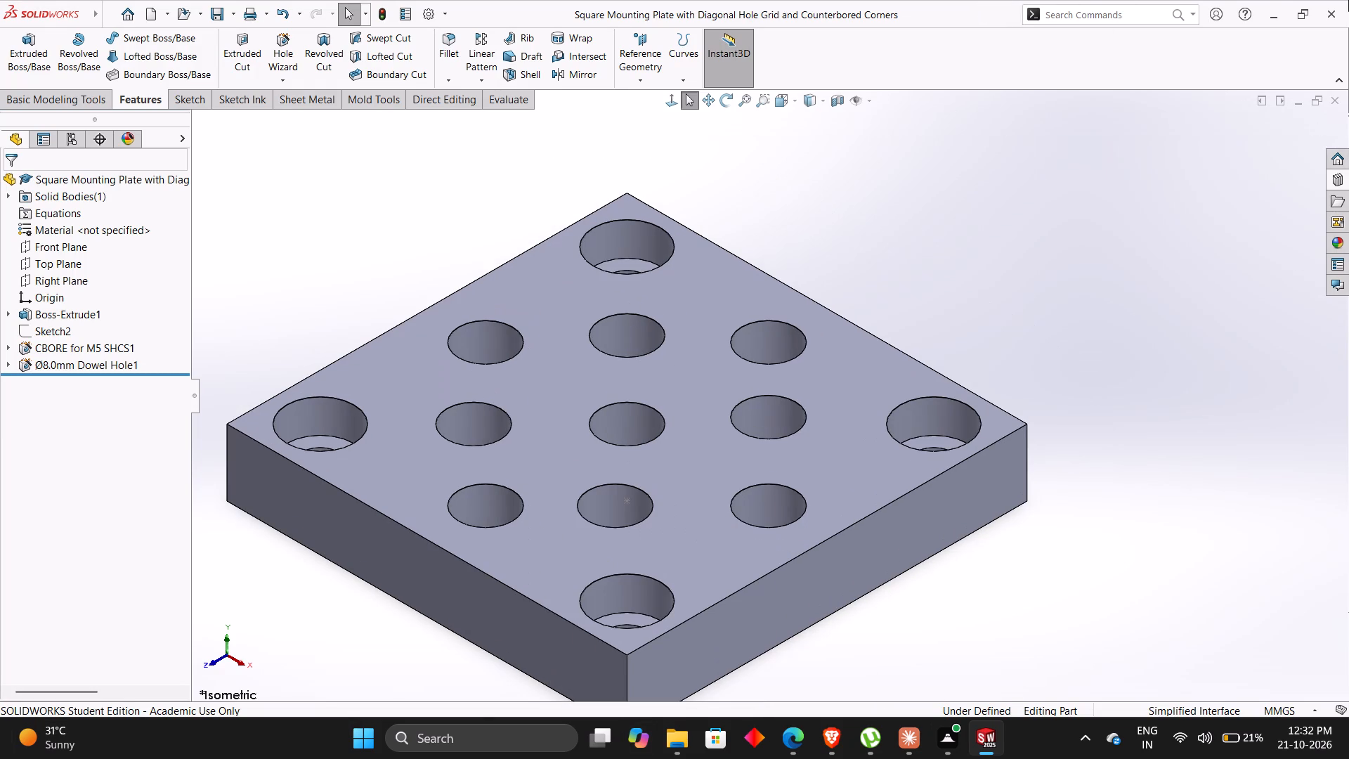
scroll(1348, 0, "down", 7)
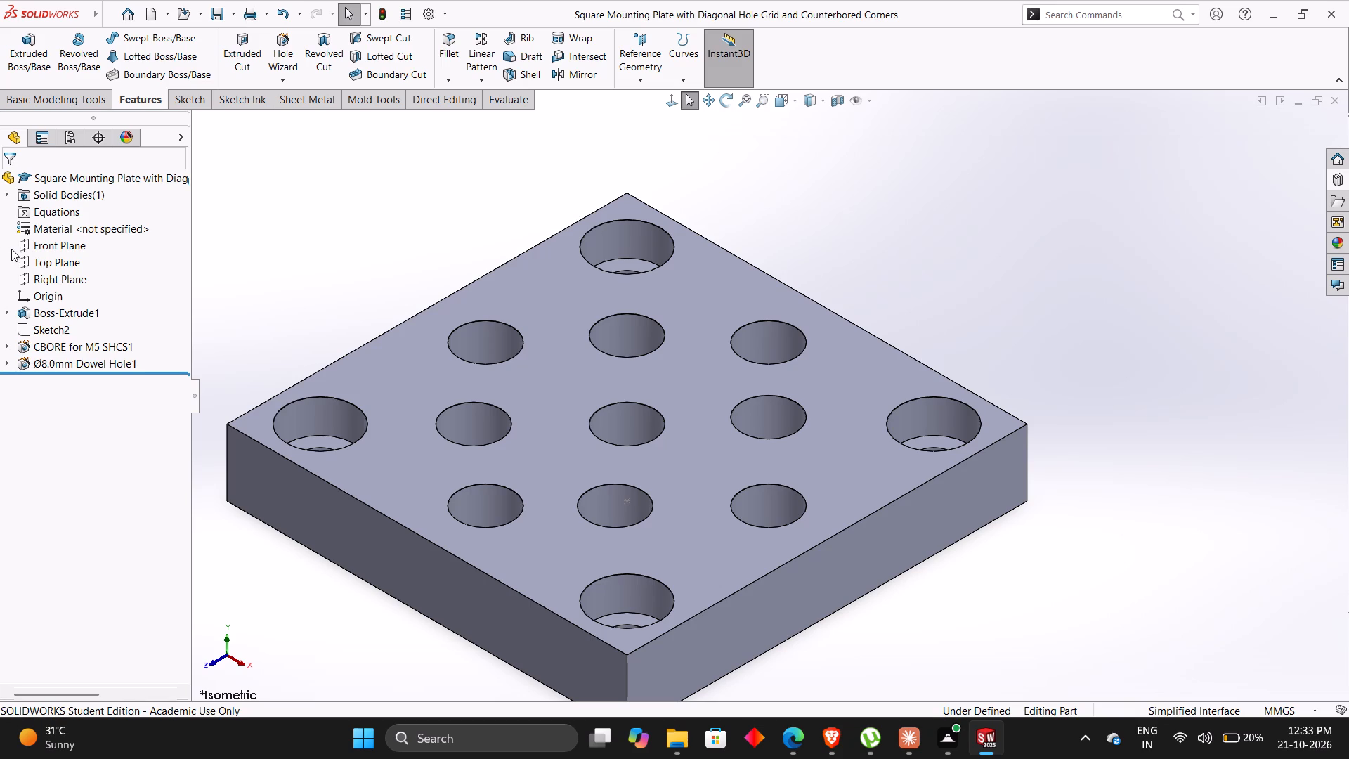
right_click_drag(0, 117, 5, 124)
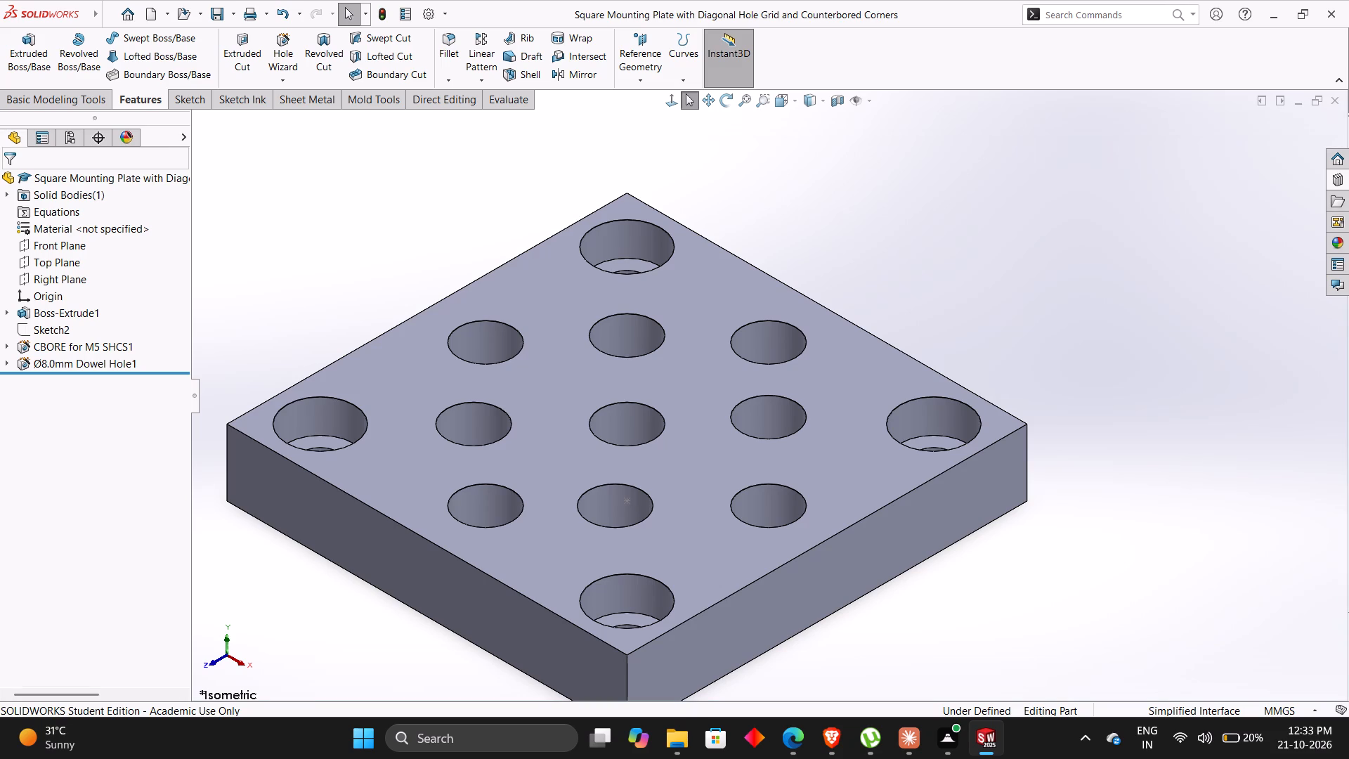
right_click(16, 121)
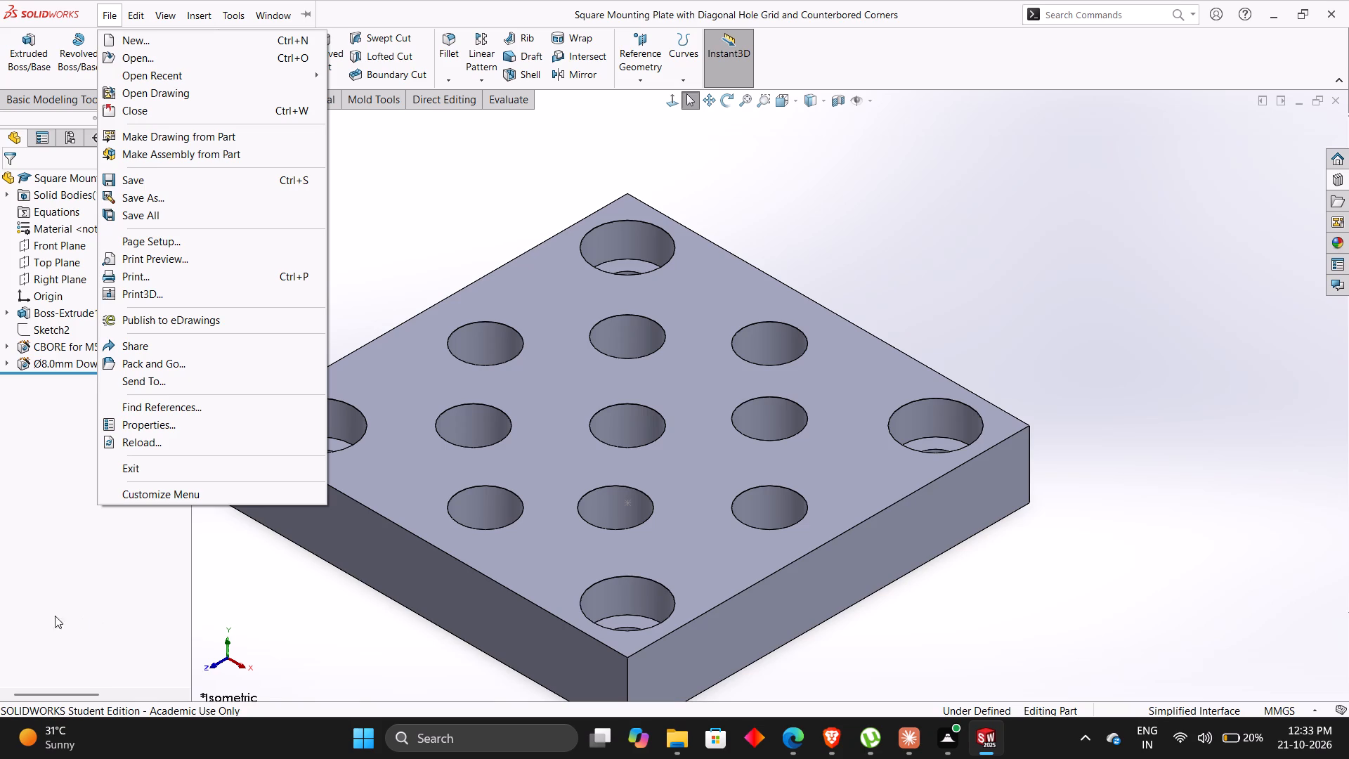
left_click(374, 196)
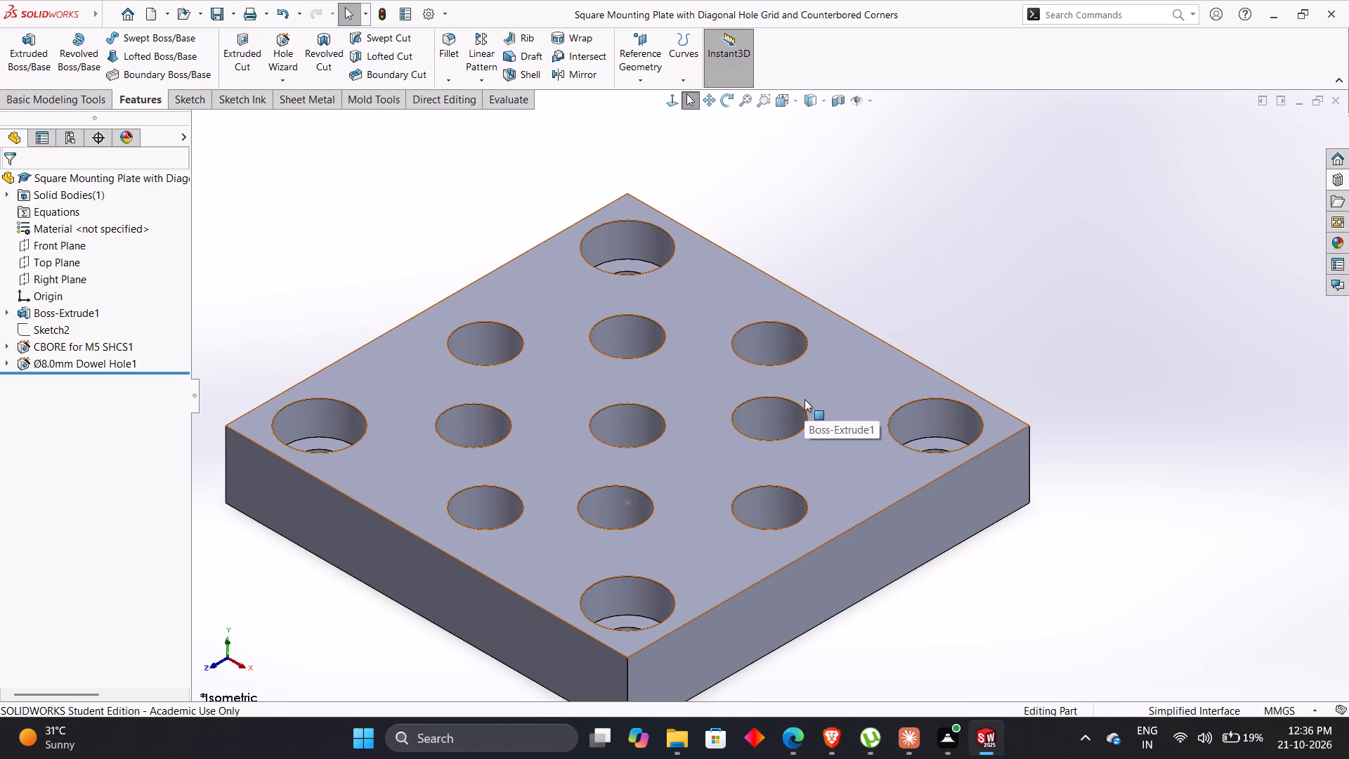
Inspect the plate in the front, back, left, right, top and bottom standard views, ending in the isometric view.
scroll(575, 460, "up", 2)
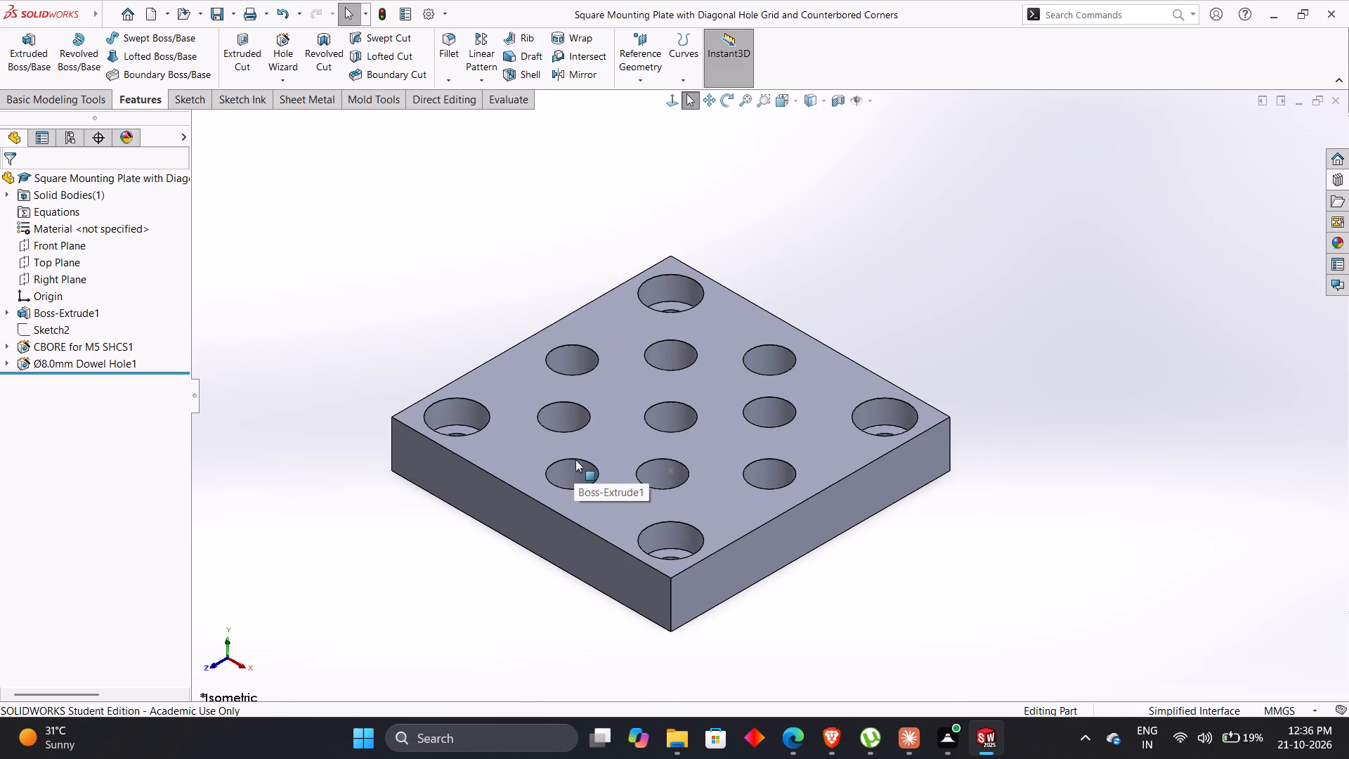
key("ctrl+1")
key("ctrl+2")
key("ctrl+3")
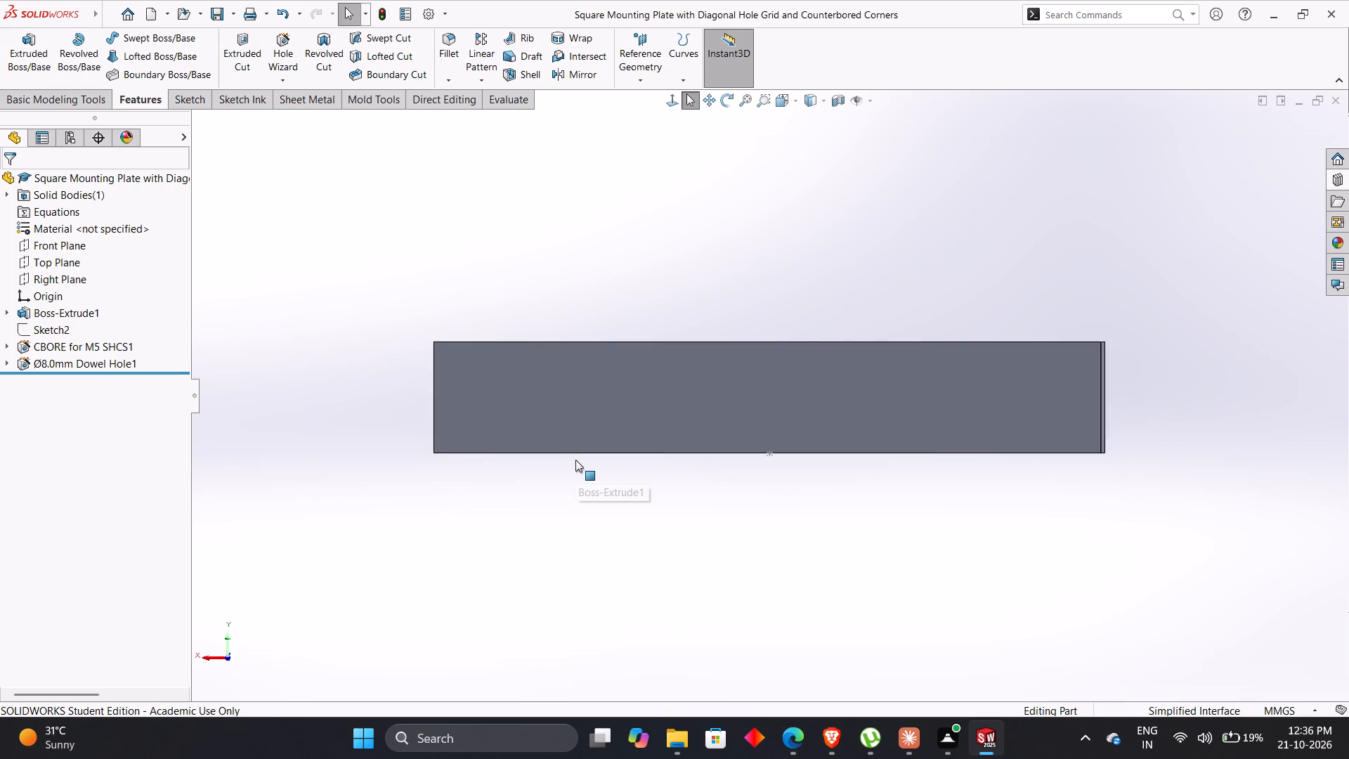
key("ctrl+4")
key("ctrl+5")
key("ctrl+6")
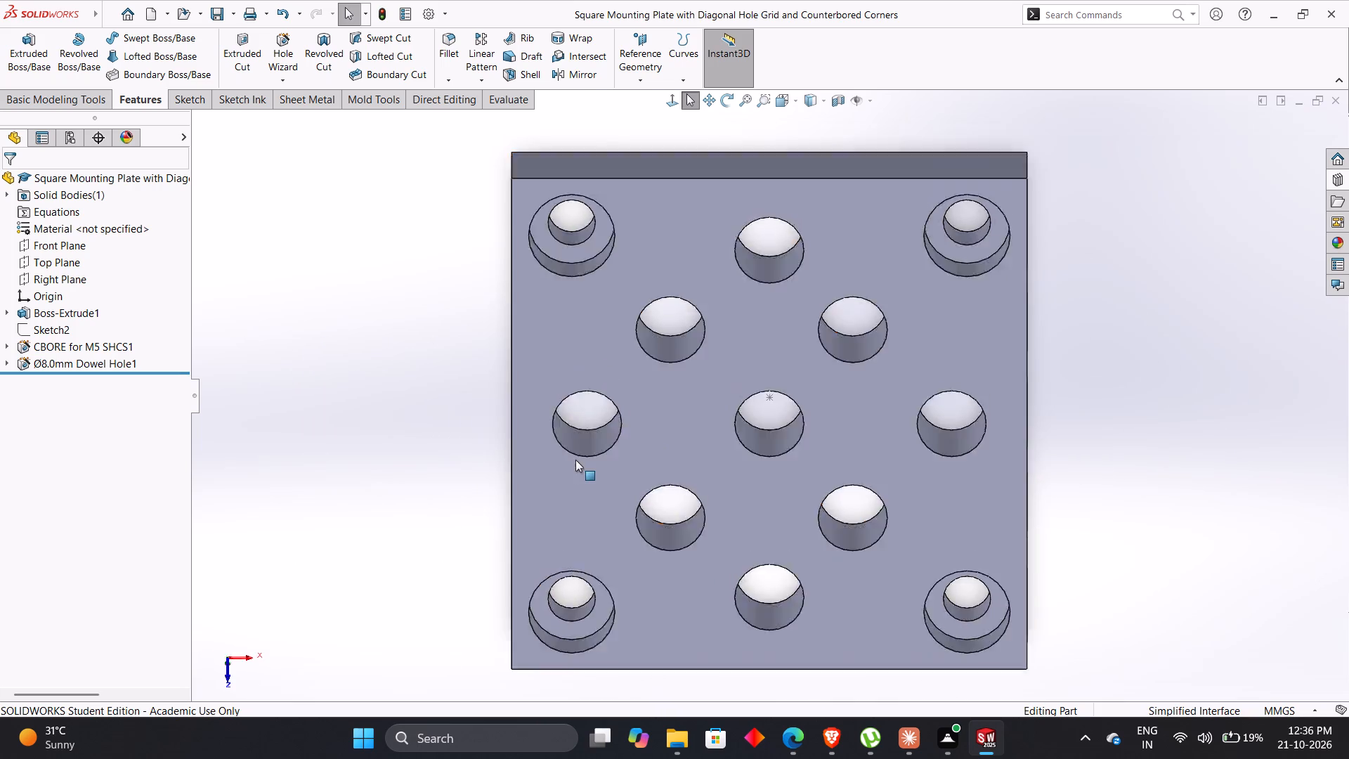
key("ctrl+7")
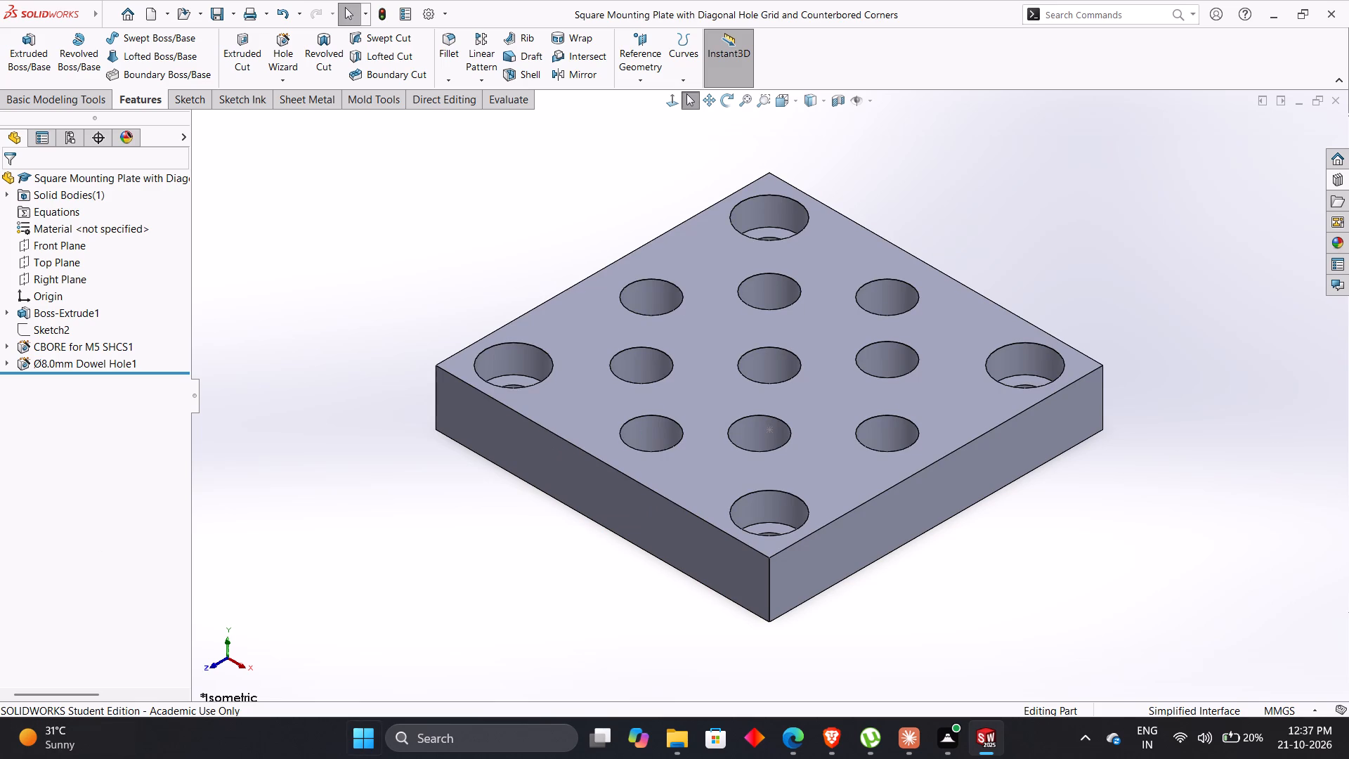
Compare the finished plate with the PDF's dimensioned top view, isometric view and front view.
scroll(901, 441, "up", 1)
scroll(901, 441, "down", 1)
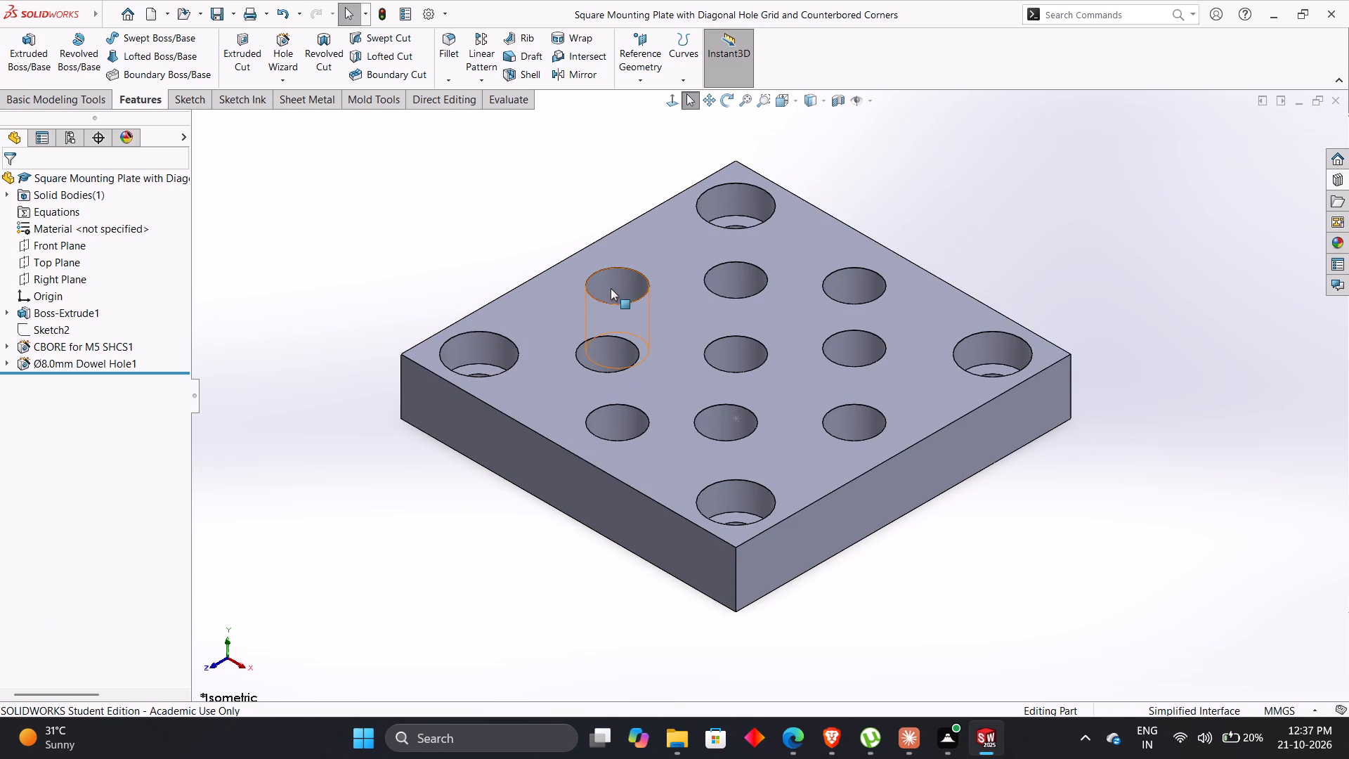
key("alt+Tab")
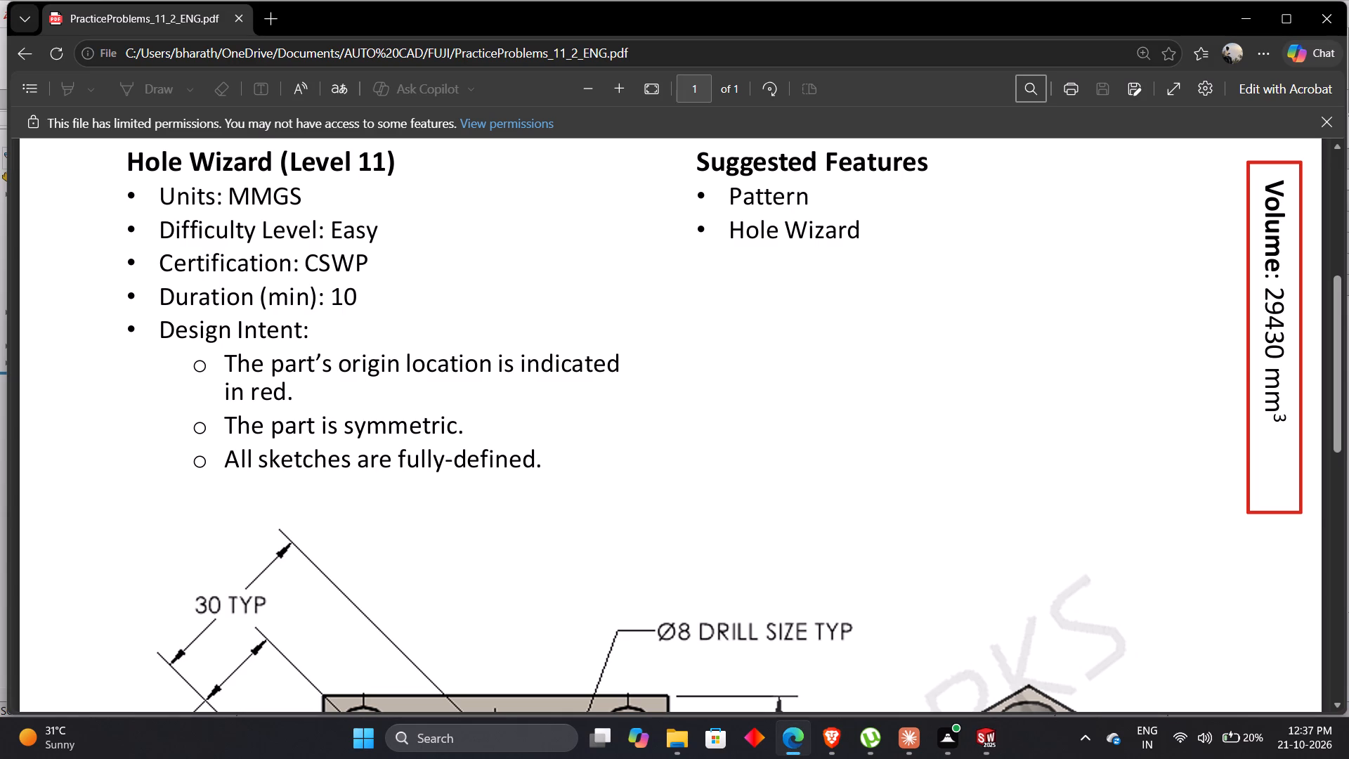
scroll(635, 479, "down", 3)
scroll(665, 552, "down", 2)
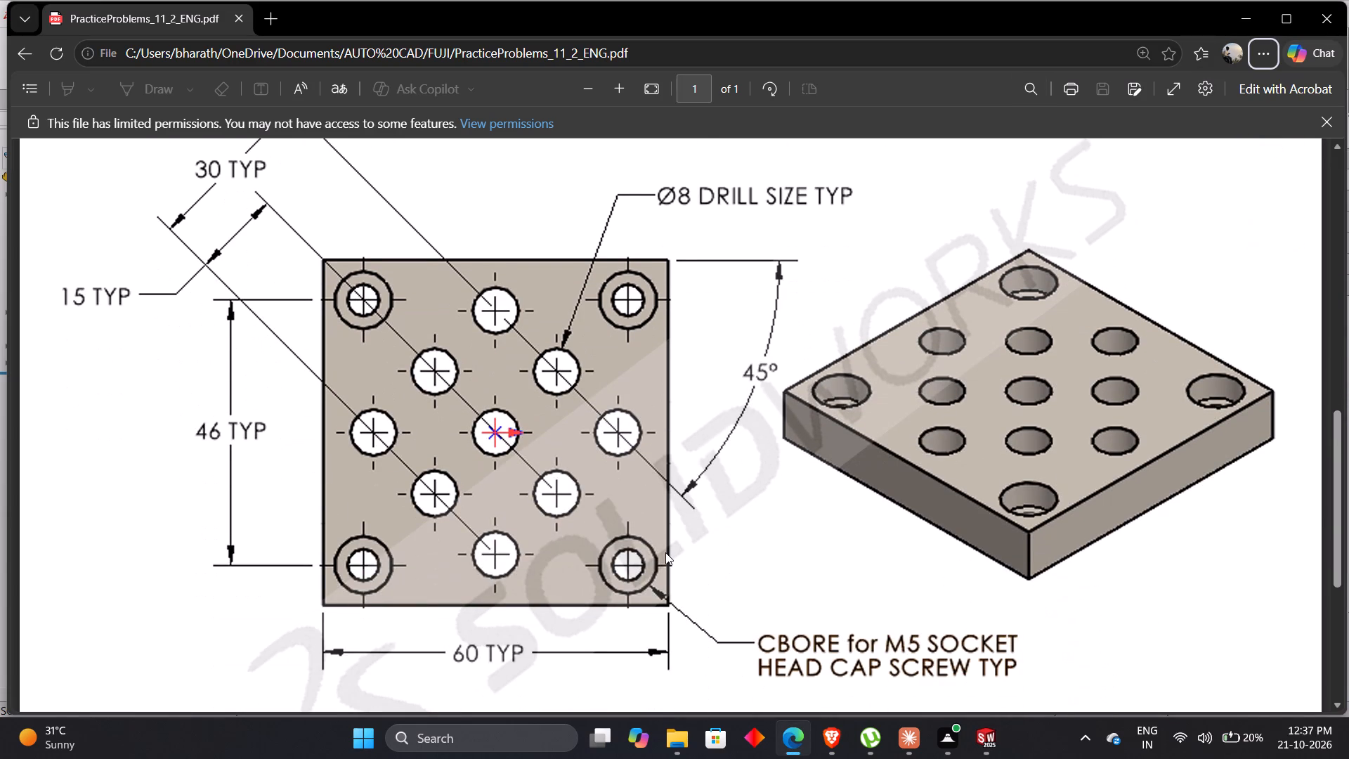
key("alt+Tab")
key("alt+Tab")
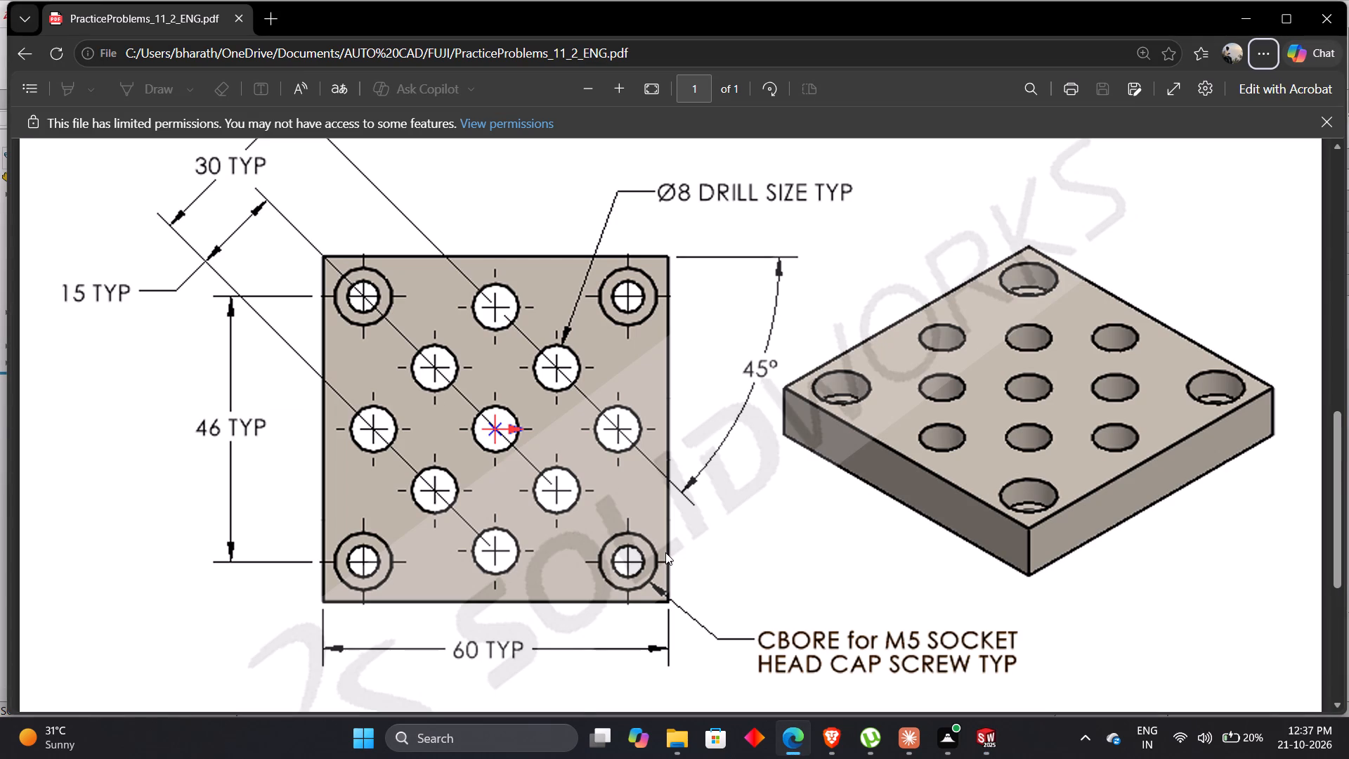
key("alt+Tab")
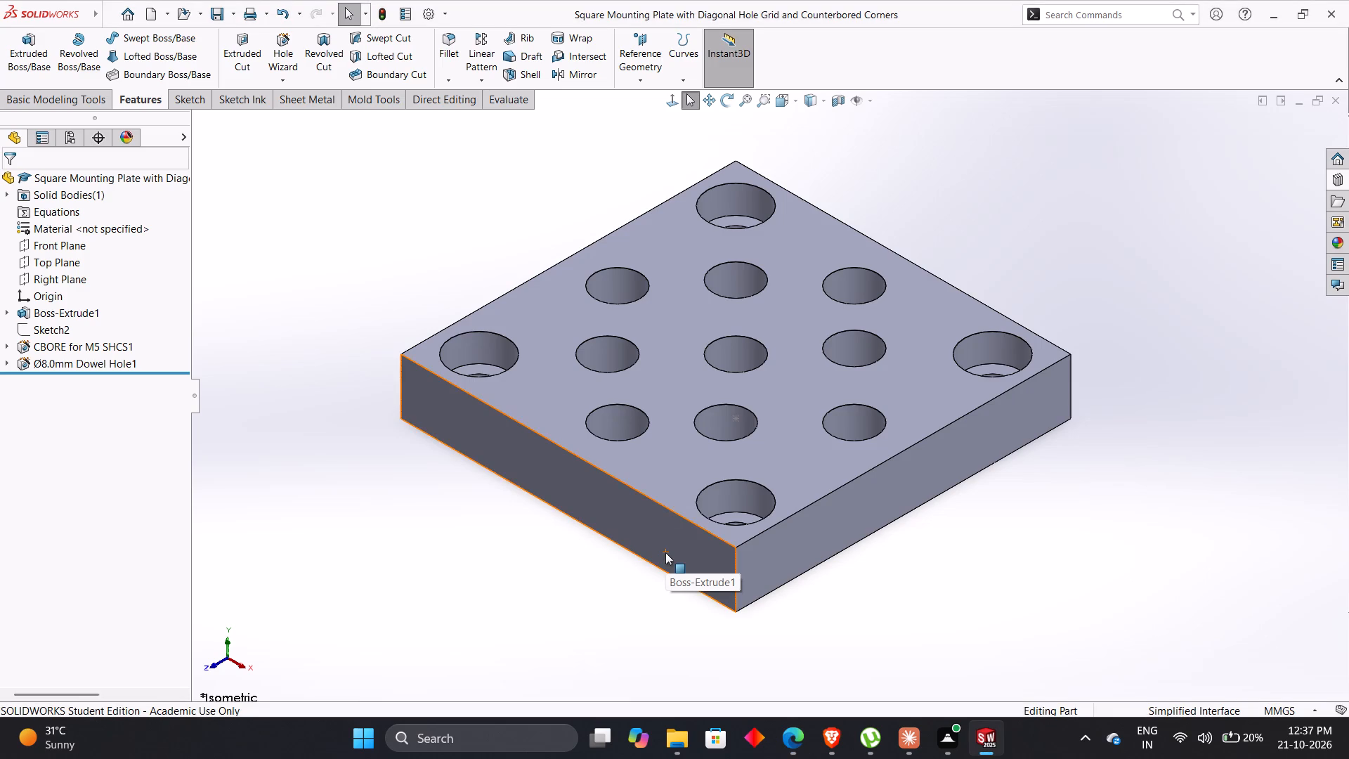
key("alt+Tab")
scroll(266, 454, "down", 4)
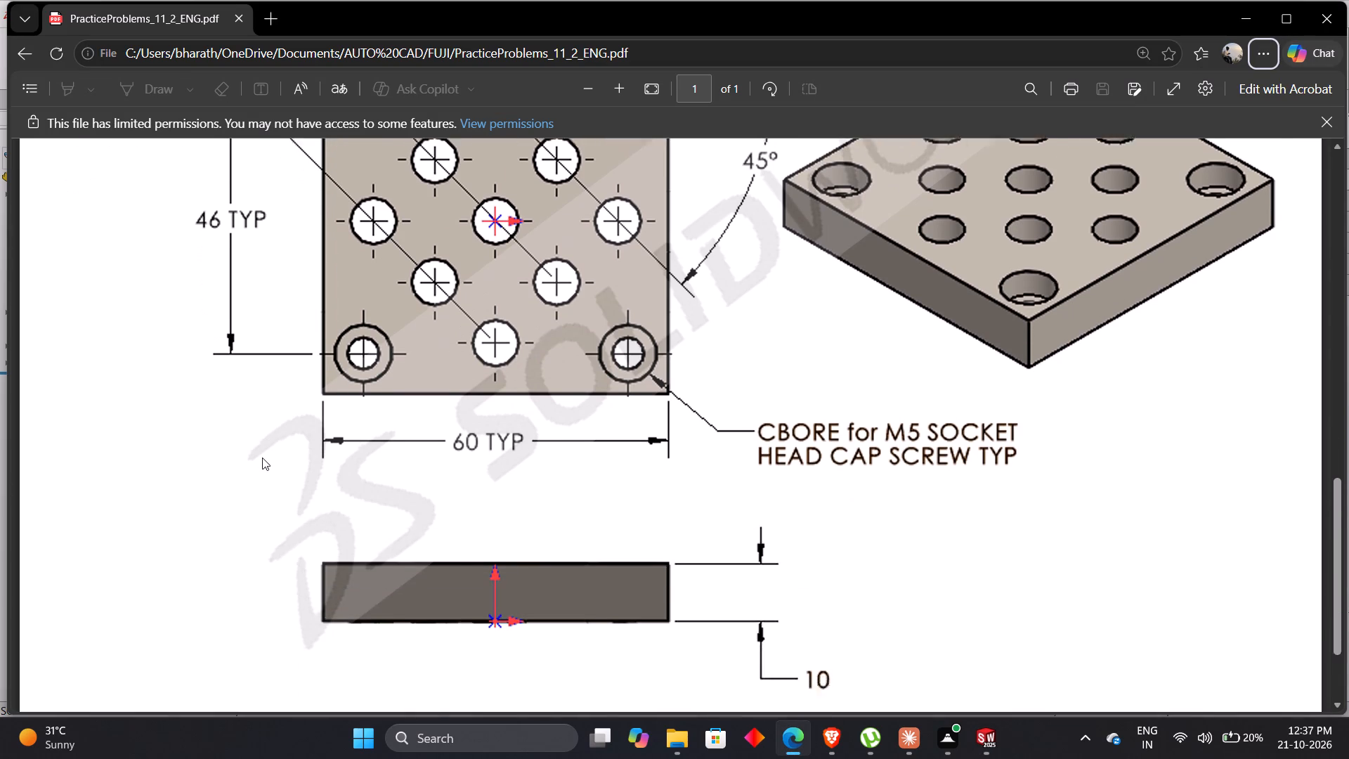
key("alt+Tab")
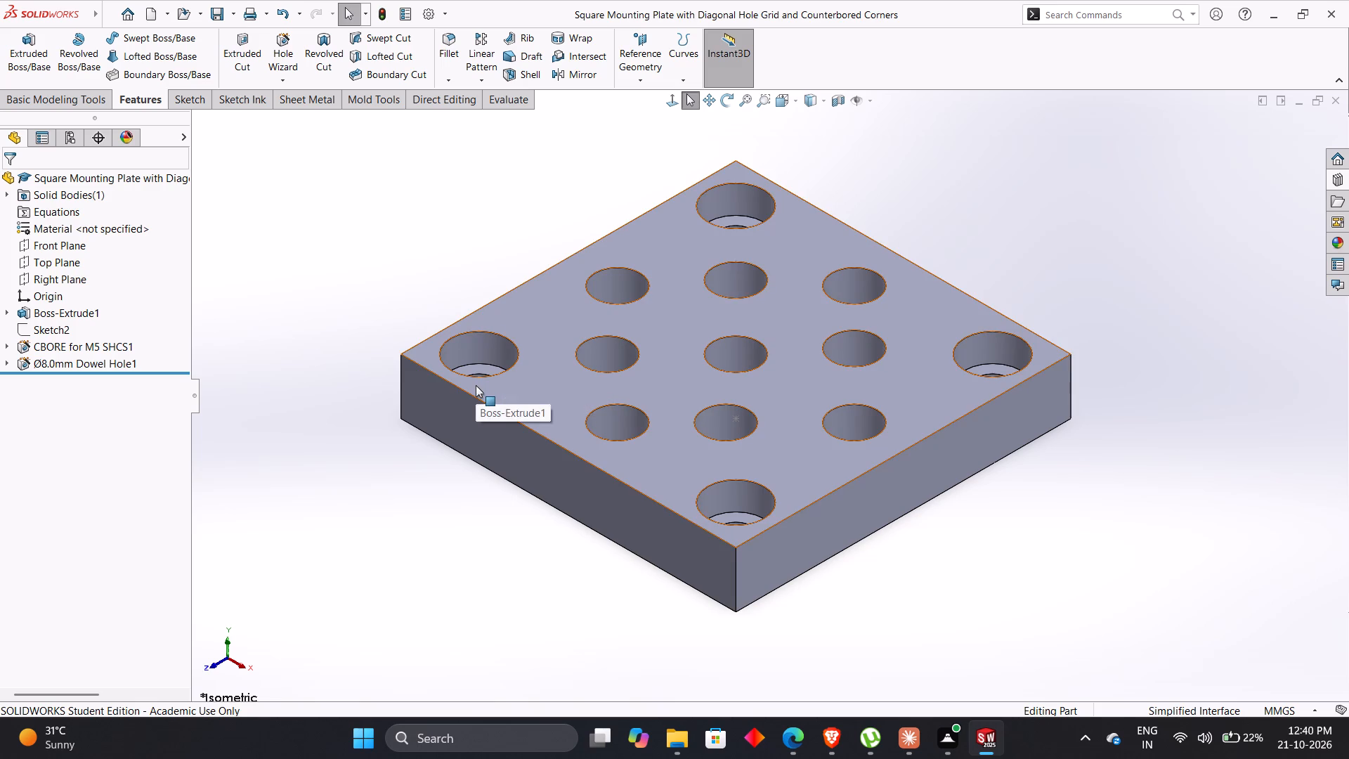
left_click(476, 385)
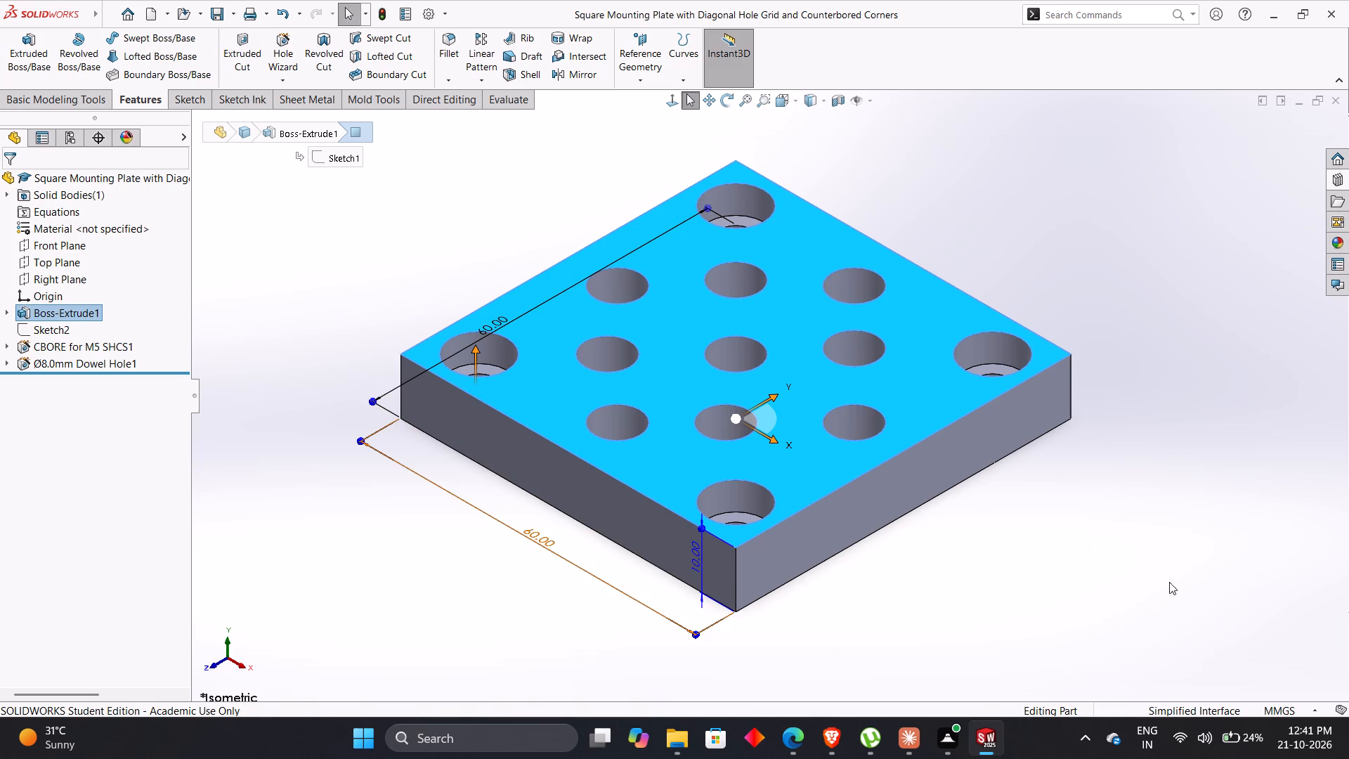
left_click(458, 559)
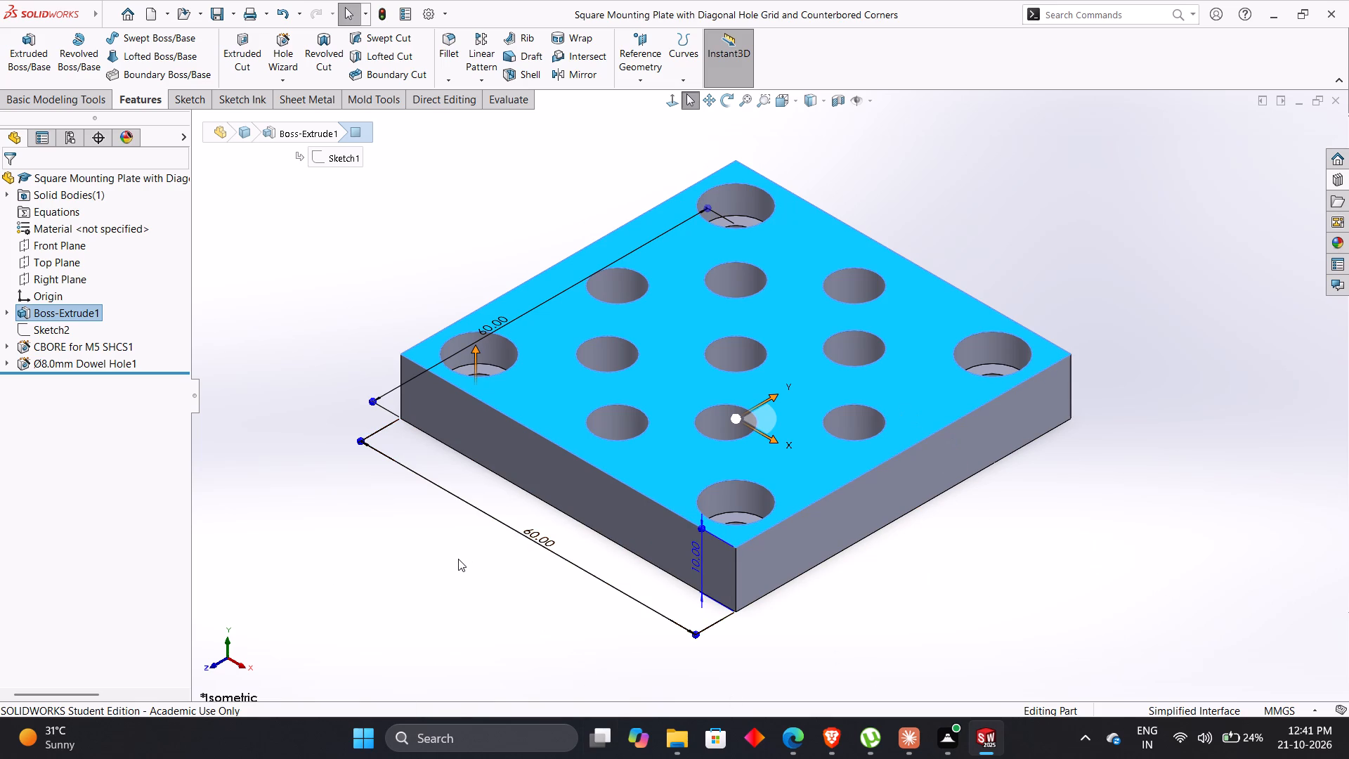
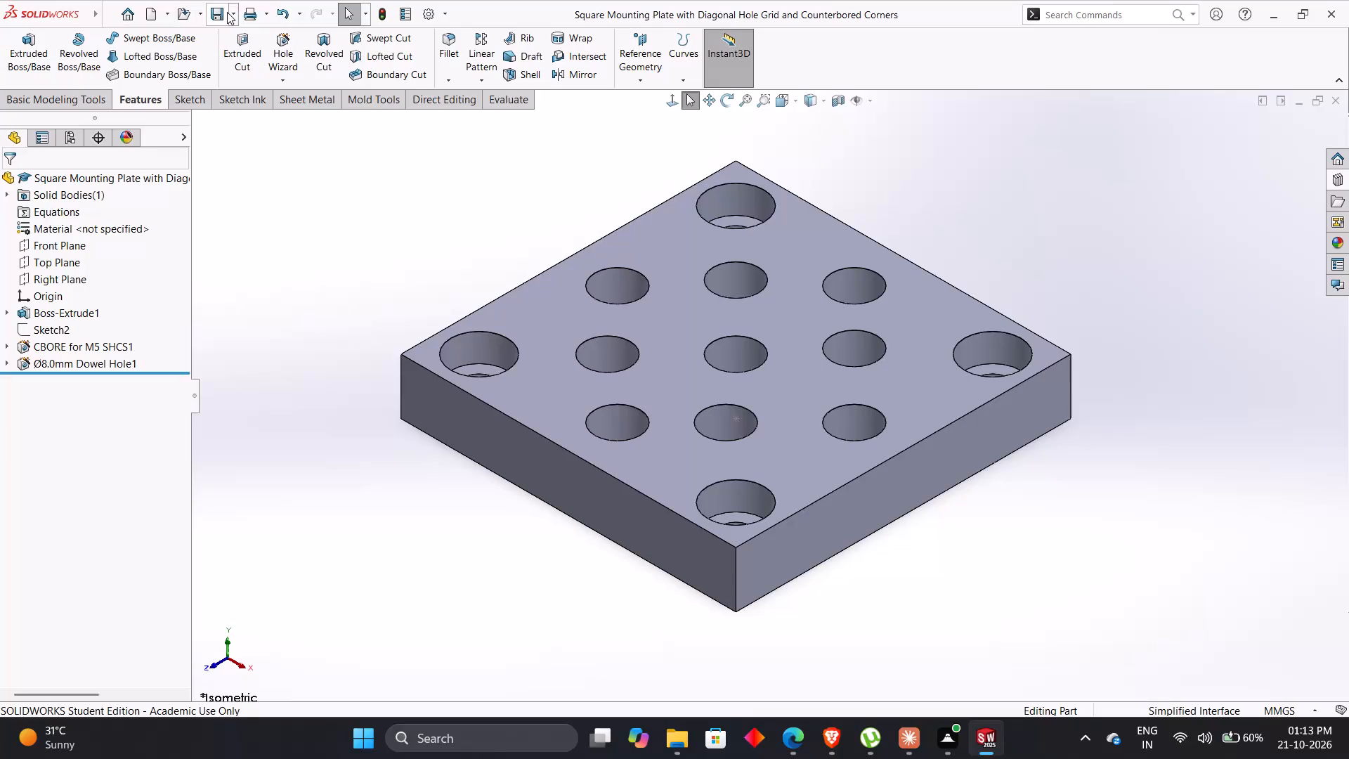
Save a PDF copy of the plate part in the FUJI folder, keeping the part's existing file name.
left_click(227, 12)
left_click(233, 12)
left_click(240, 50)
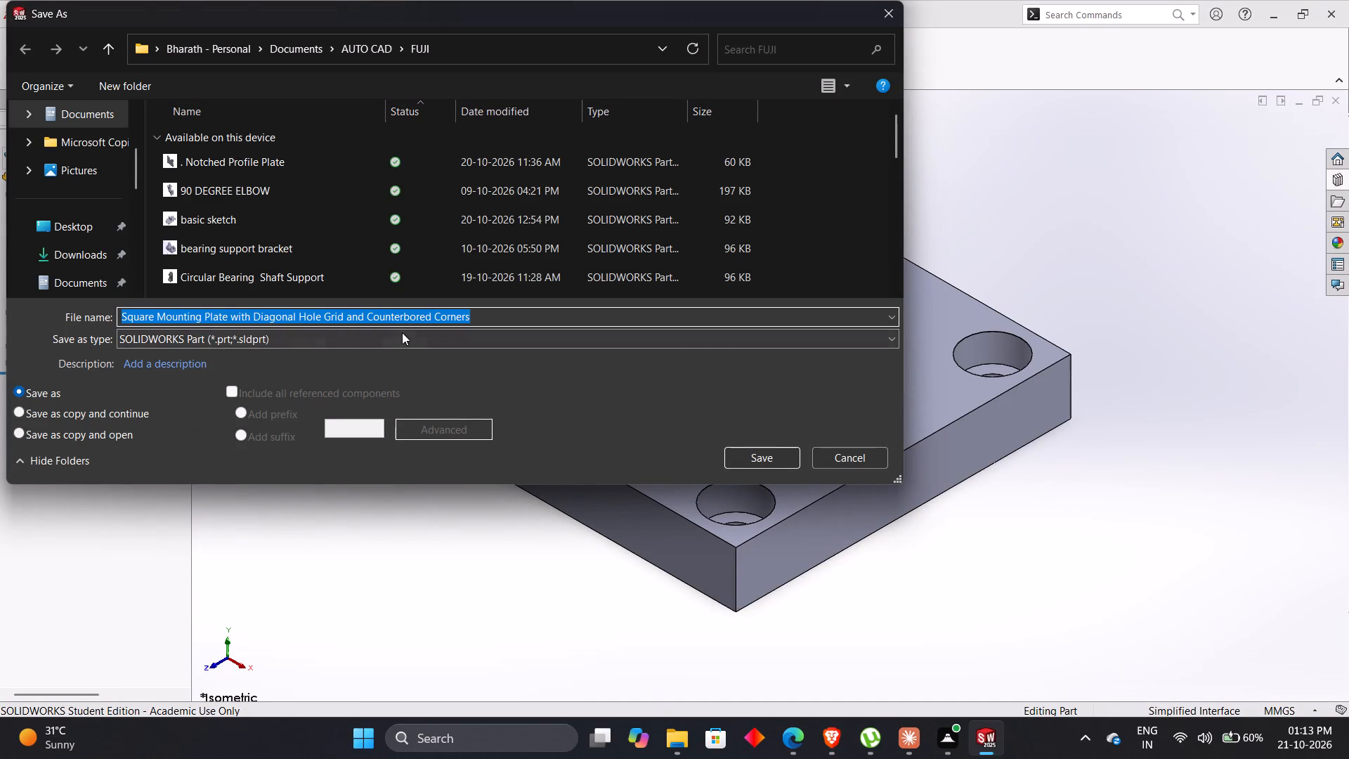
left_click(402, 333)
left_click(359, 141)
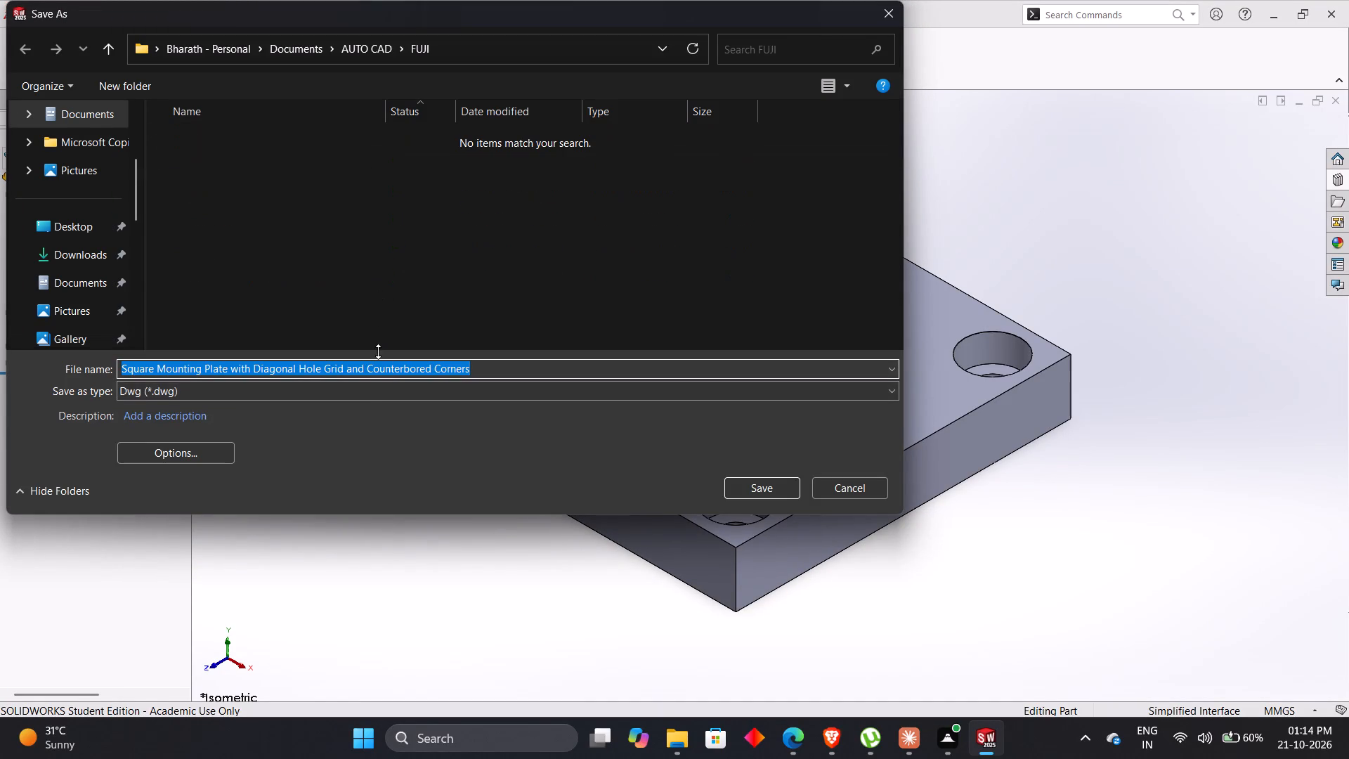
left_click(369, 384)
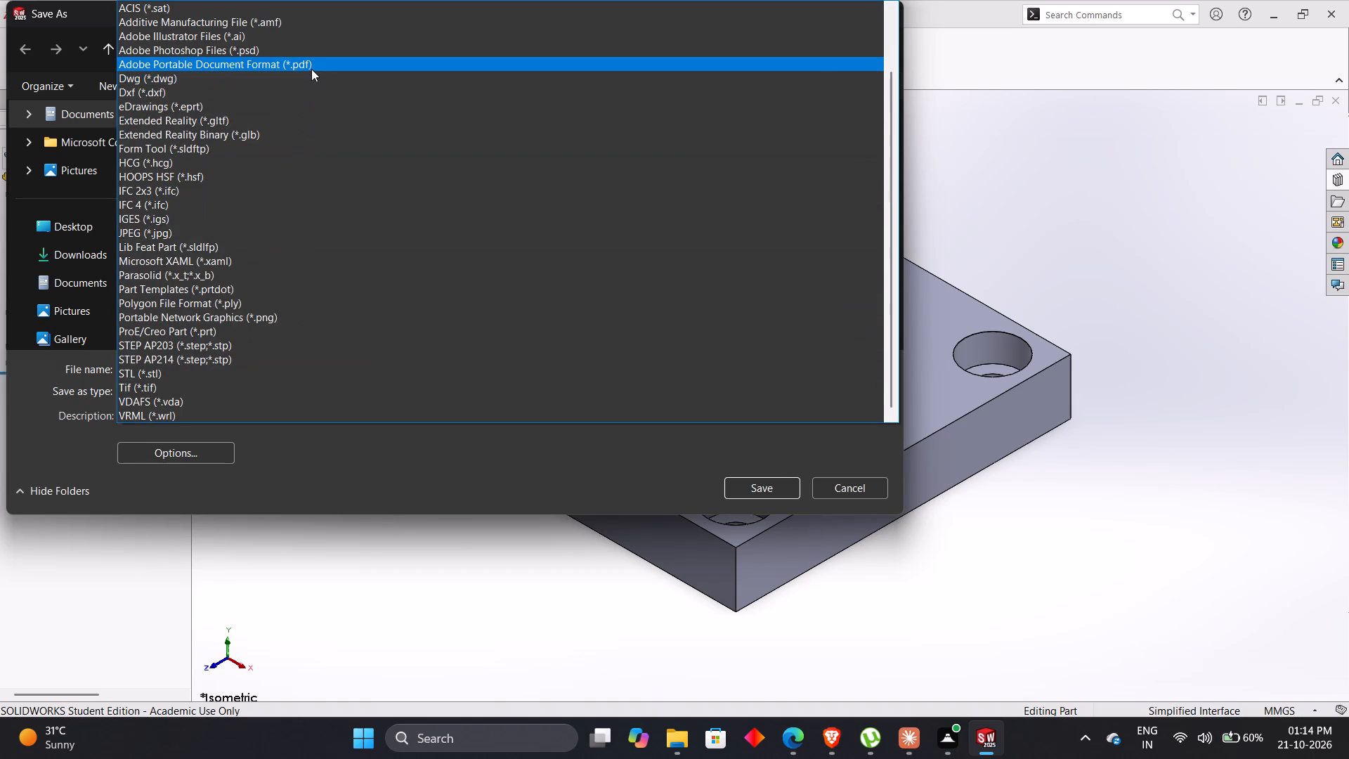
left_click(311, 69)
left_click(767, 493)
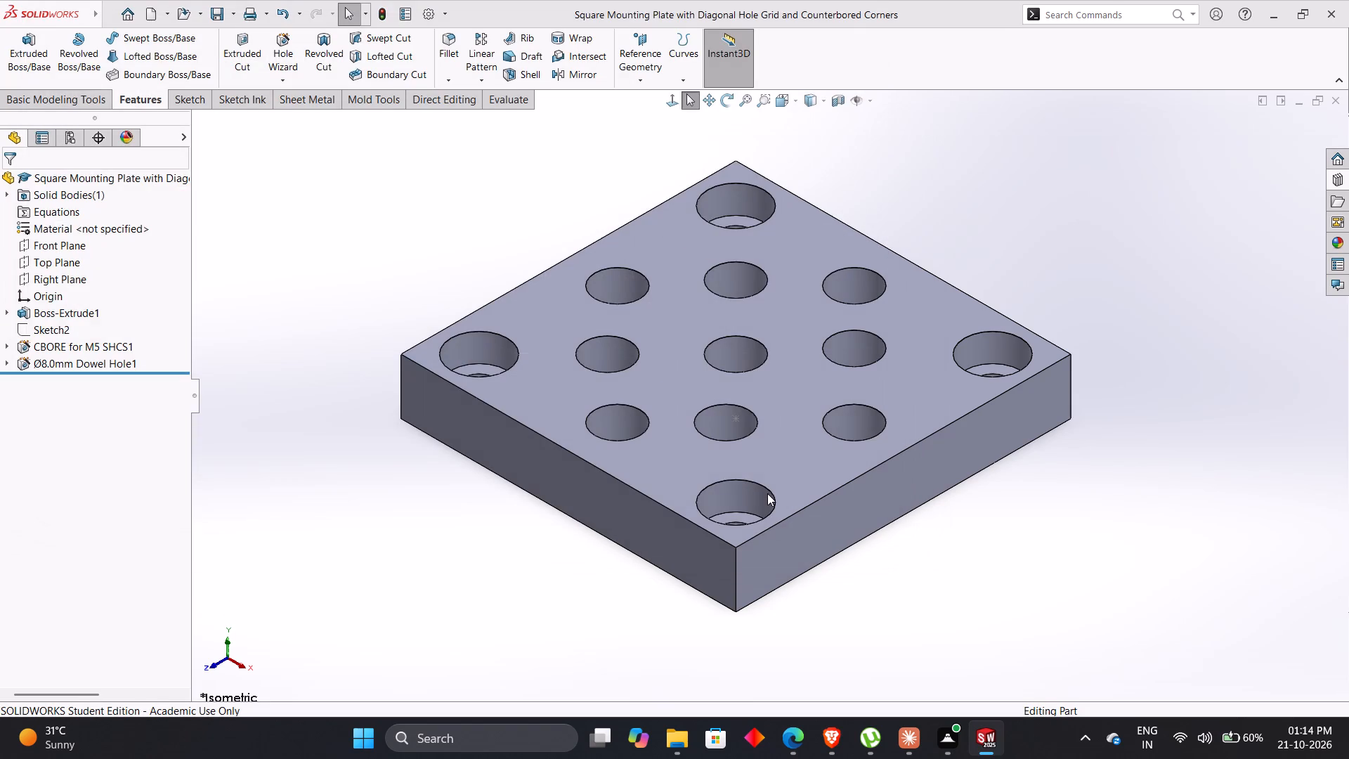